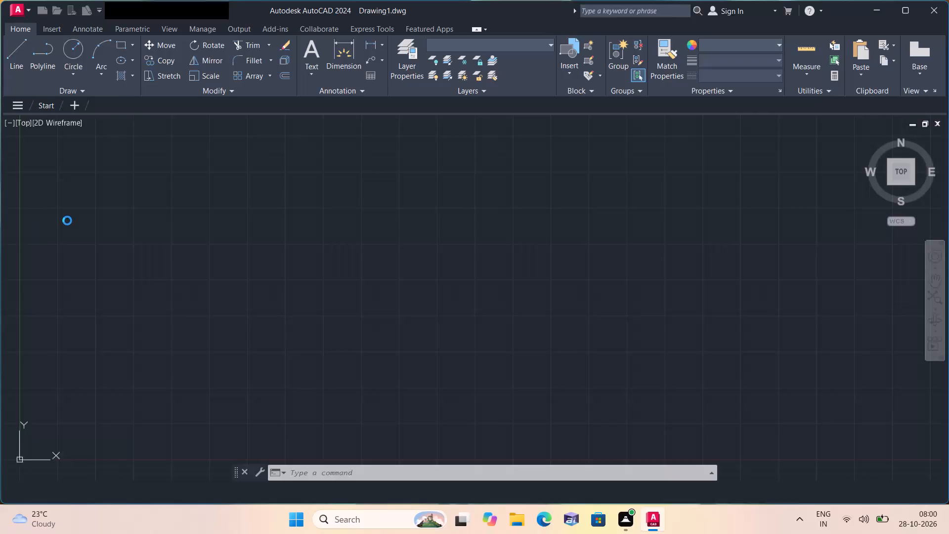
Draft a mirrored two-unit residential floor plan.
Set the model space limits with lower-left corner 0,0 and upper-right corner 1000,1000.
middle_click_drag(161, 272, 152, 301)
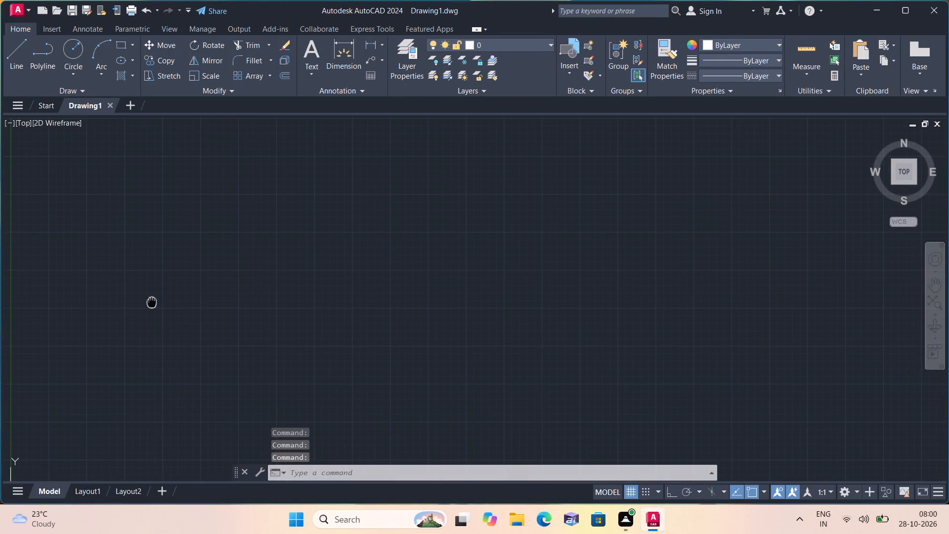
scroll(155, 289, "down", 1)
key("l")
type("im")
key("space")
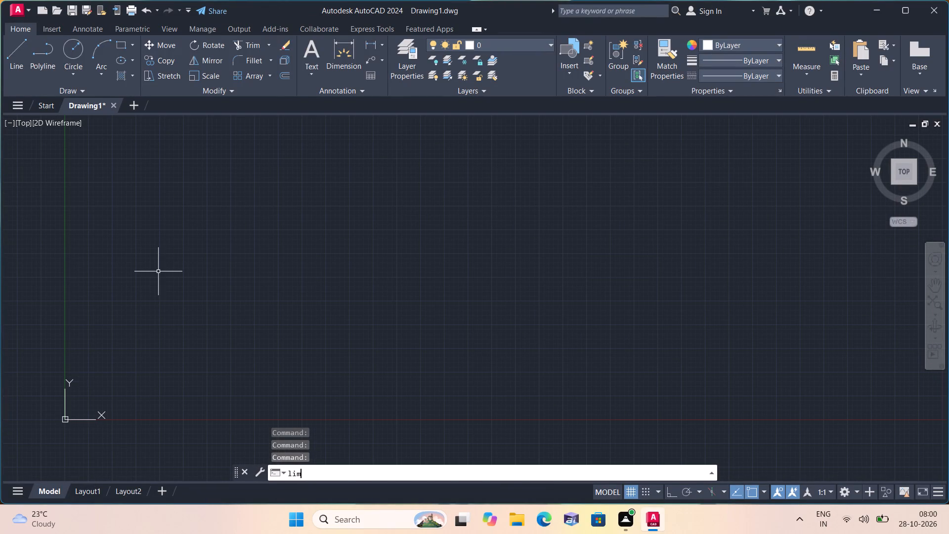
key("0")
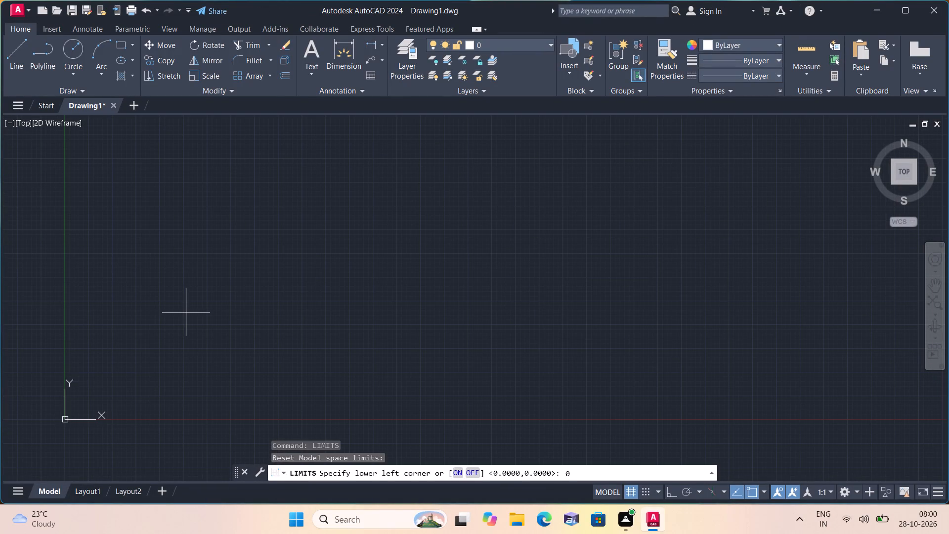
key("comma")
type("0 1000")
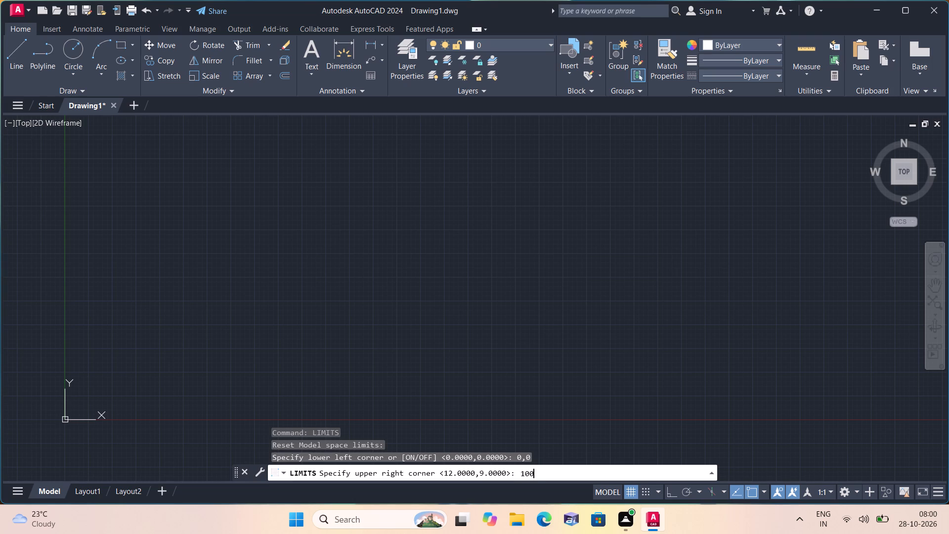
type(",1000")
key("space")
Set the model space limits again, using 0,0 as the lower-left corner and 1000,1000 as the upper-right corner.
type("lim")
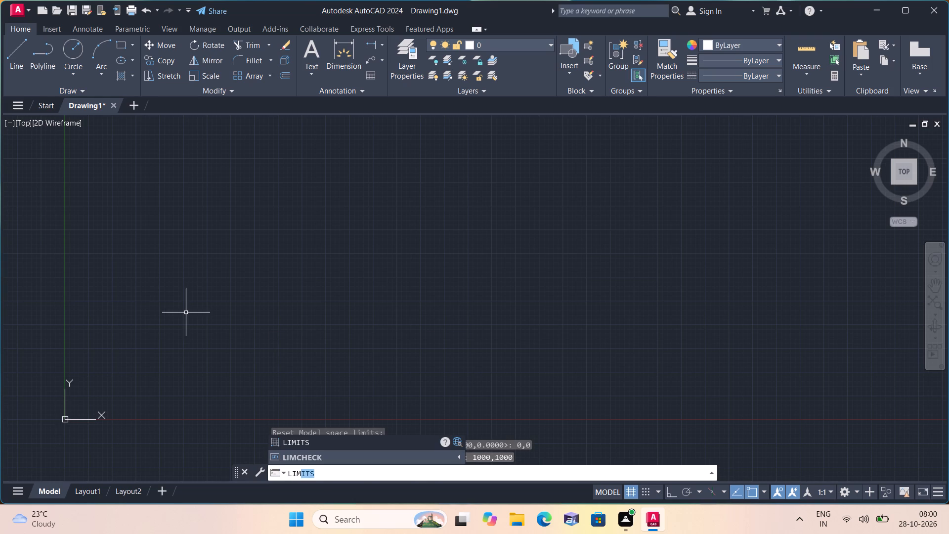
key("space")
key("0")
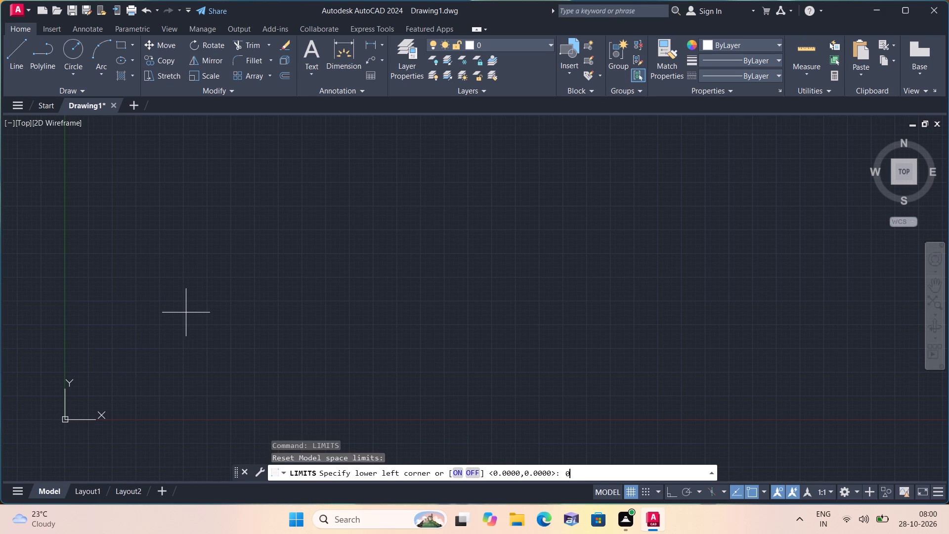
type(",0")
key("space")
type("1000,1000")
key("space")
Configure the drawing units to Engineering length type with 0'-0" precision.
type("un")
key("space")
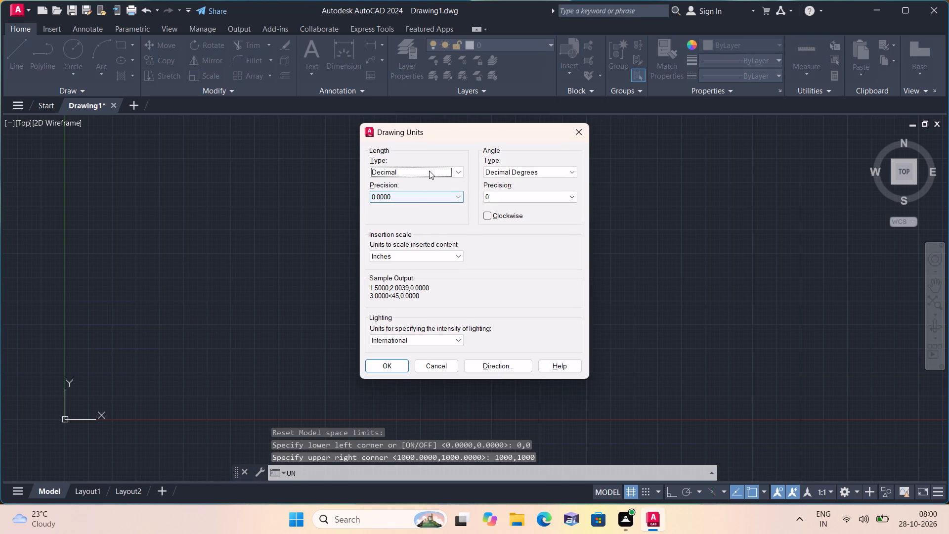
left_click(432, 170)
left_click(407, 198)
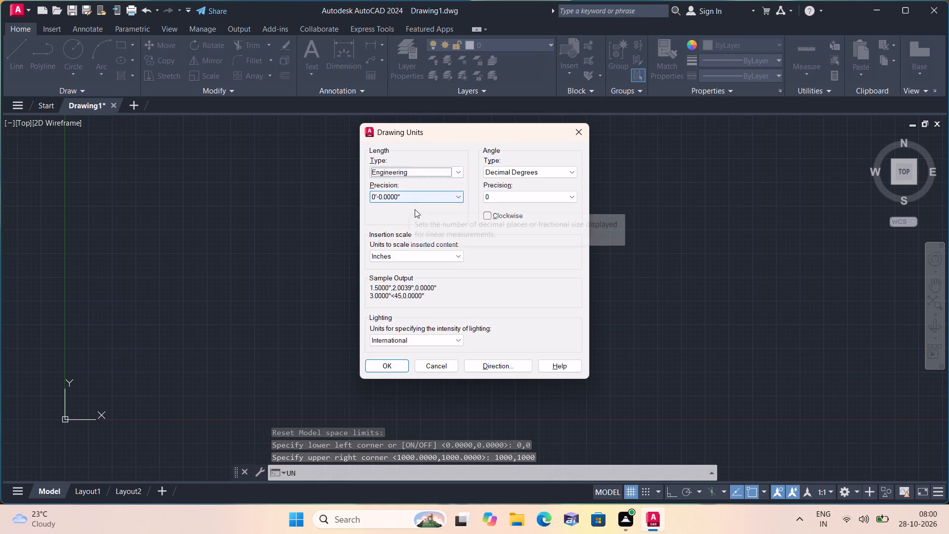
left_click(421, 196)
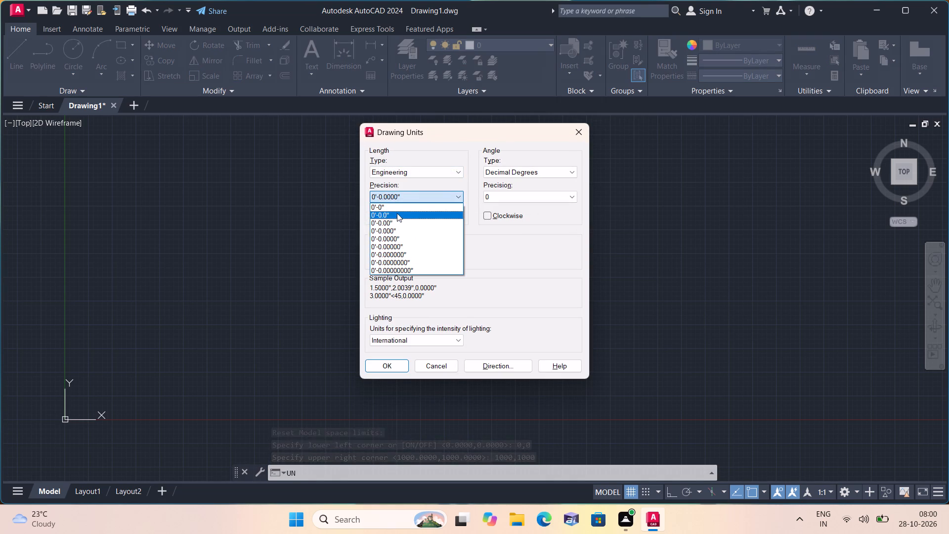
left_click(395, 206)
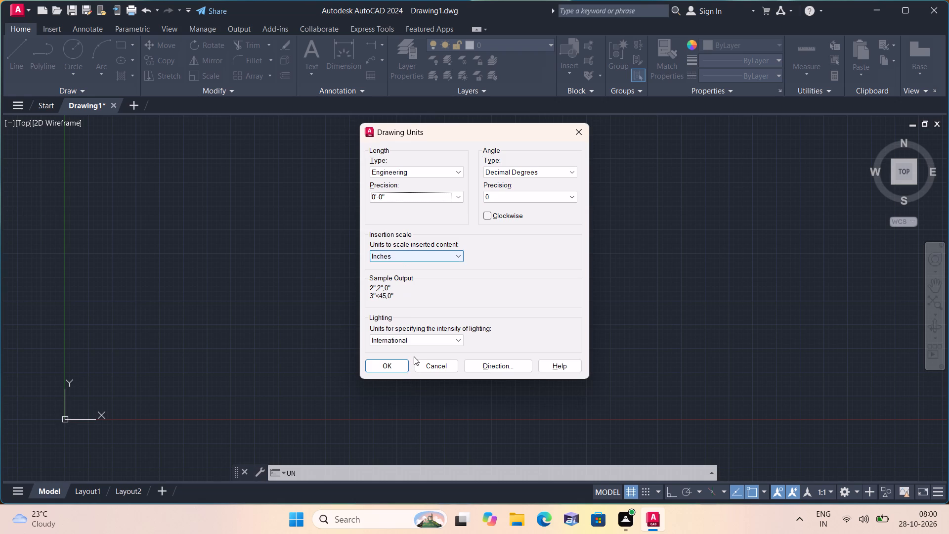
left_click(386, 364)
Modify the Standard dimension style's primary units to Engineering format with 0'-0" precision and make the style current.
key("d")
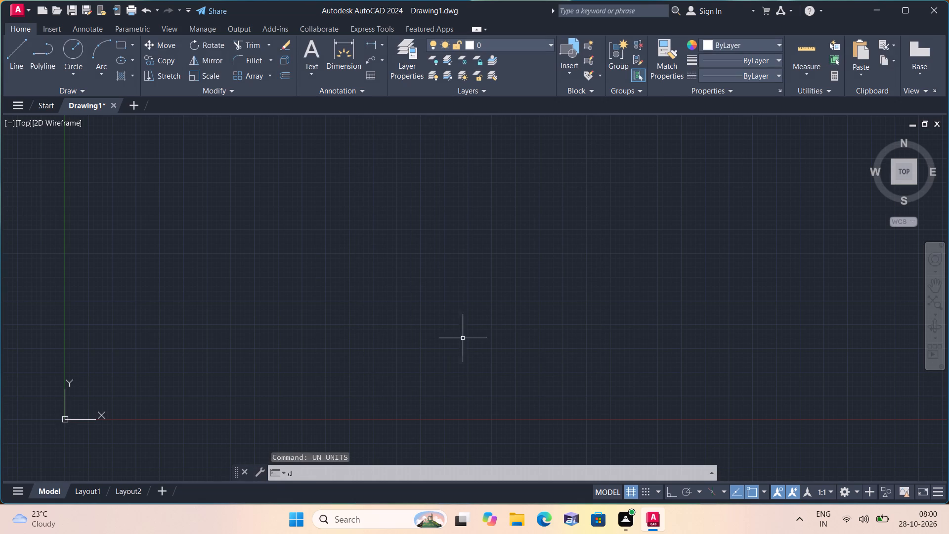
key("space")
left_click(608, 228)
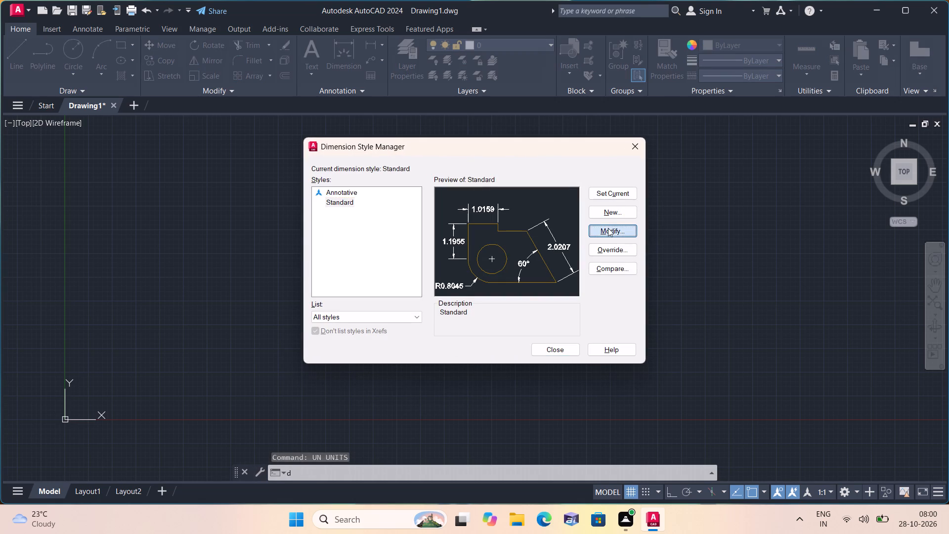
left_click(403, 150)
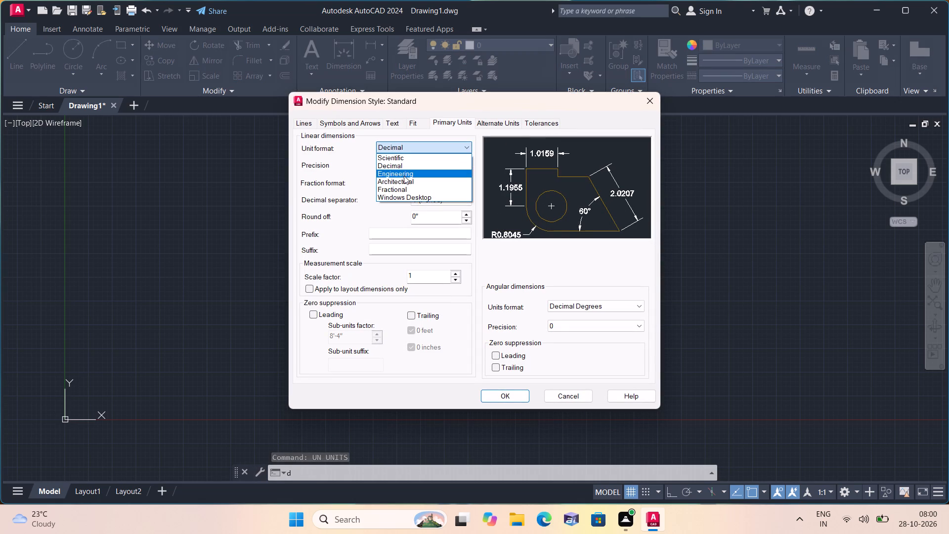
left_click(404, 176)
left_click(404, 167)
left_click(401, 176)
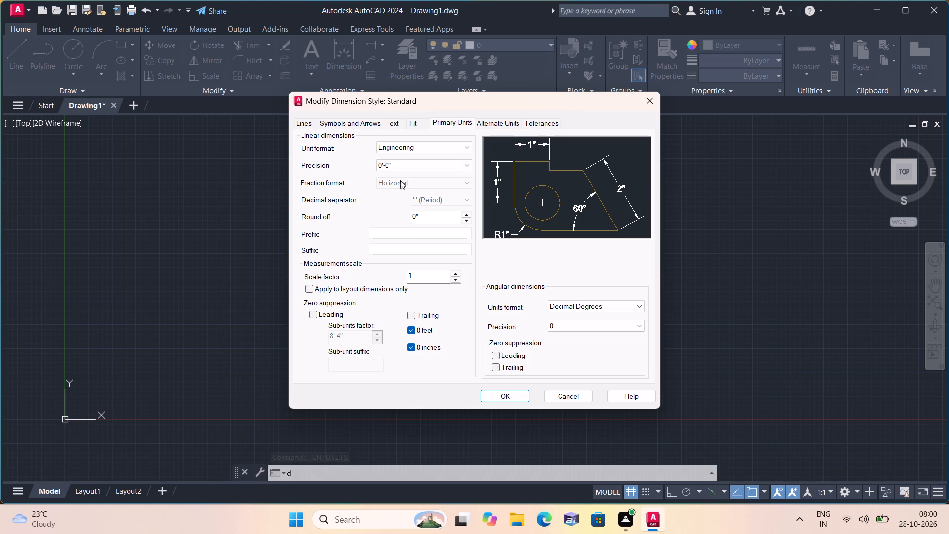
left_click(505, 392)
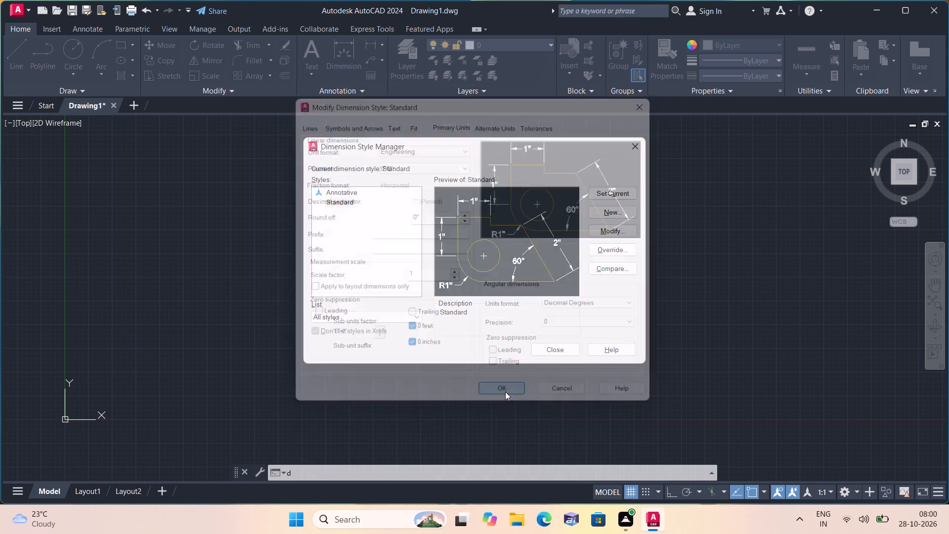
left_click(607, 190)
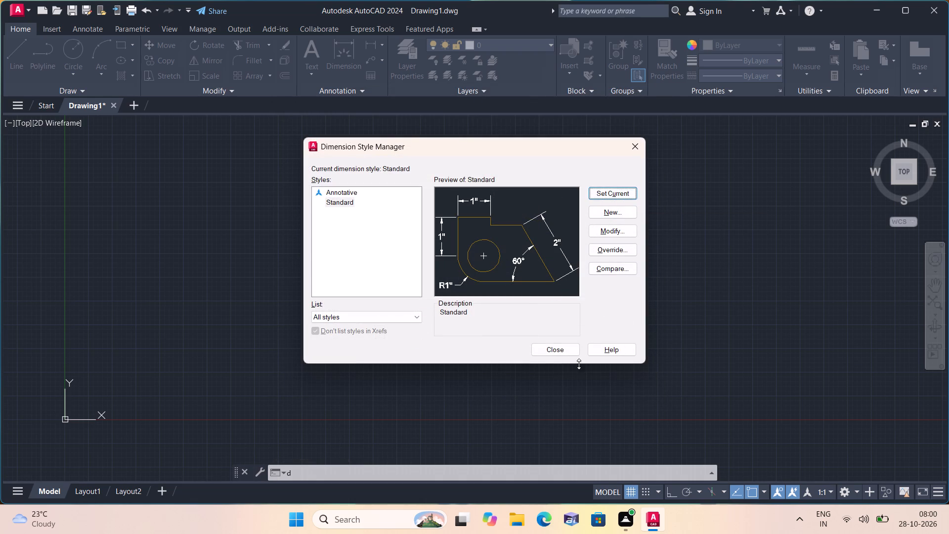
left_click(558, 348)
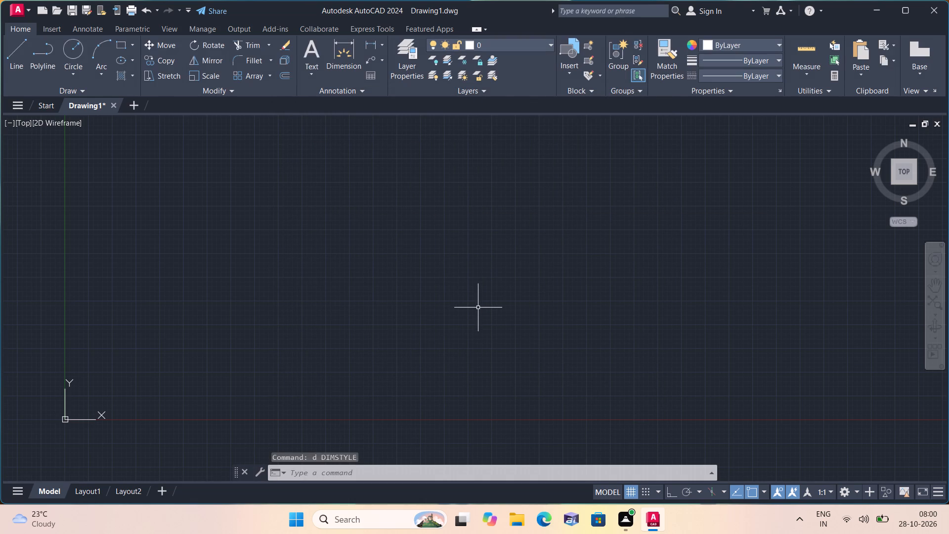
Draw a vertical and a horizontal construction line that cross each other.
type("xl v")
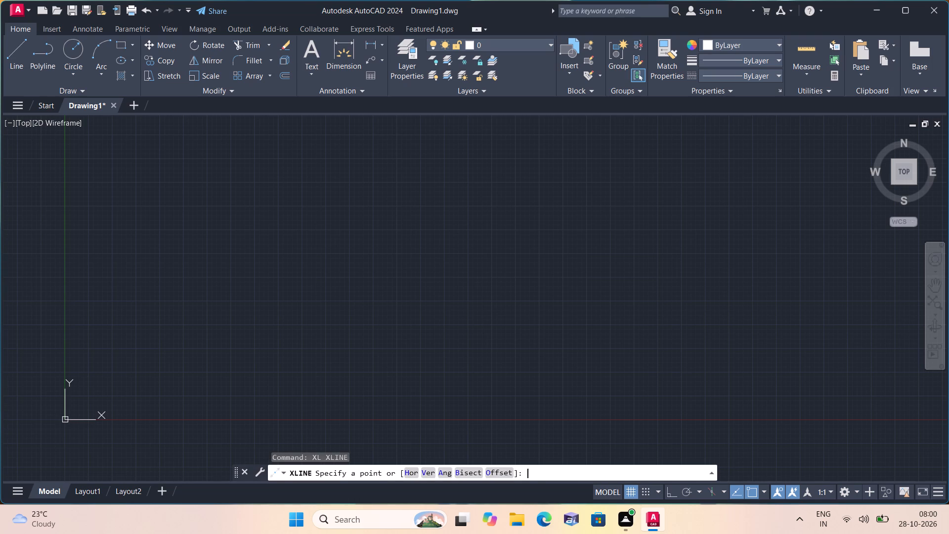
key("space")
left_click(457, 314)
key("space")
key("space")
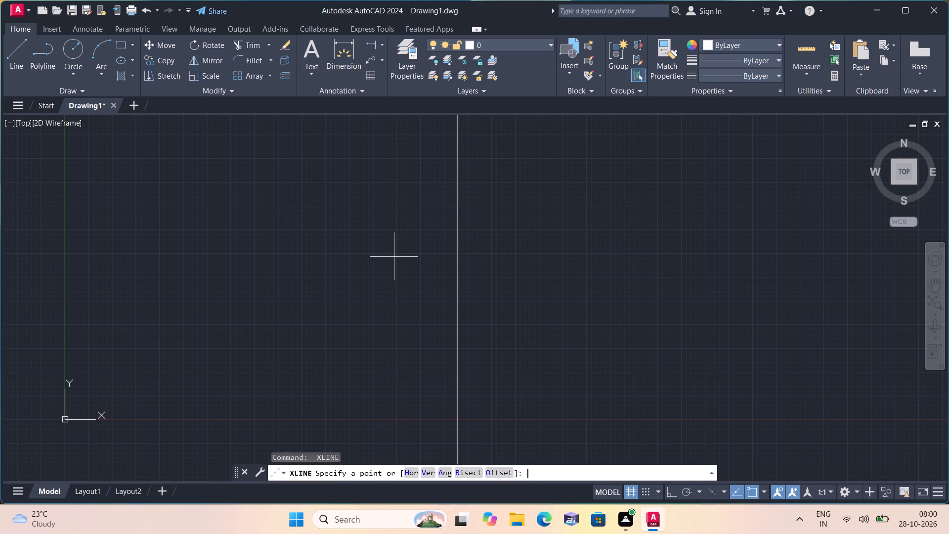
type("h")
key("space")
left_click_drag(427, 310, 427, 299)
key("space")
scroll(420, 213, "down", 1)
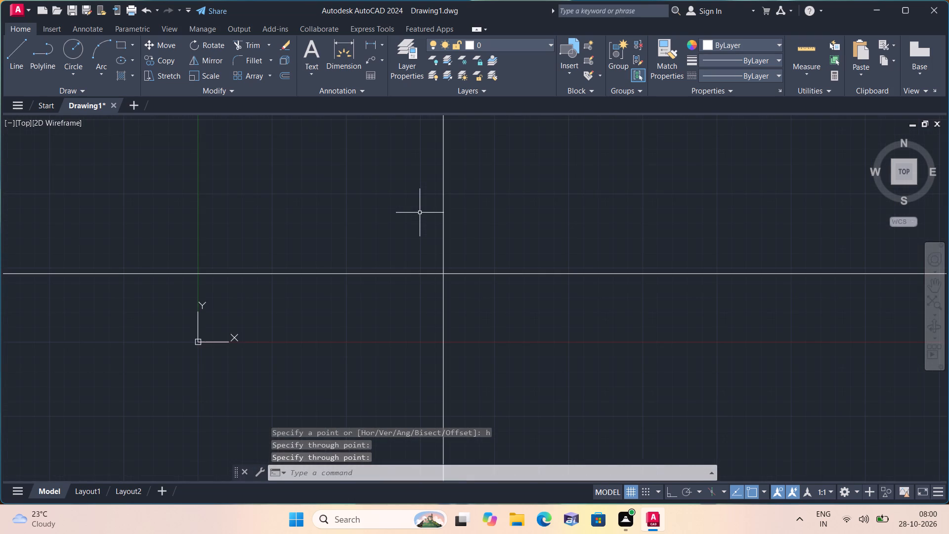
Trim the vertical line above the crossing and the horizontal line left of it to form an upper-left corner.
type("trim")
key("space")
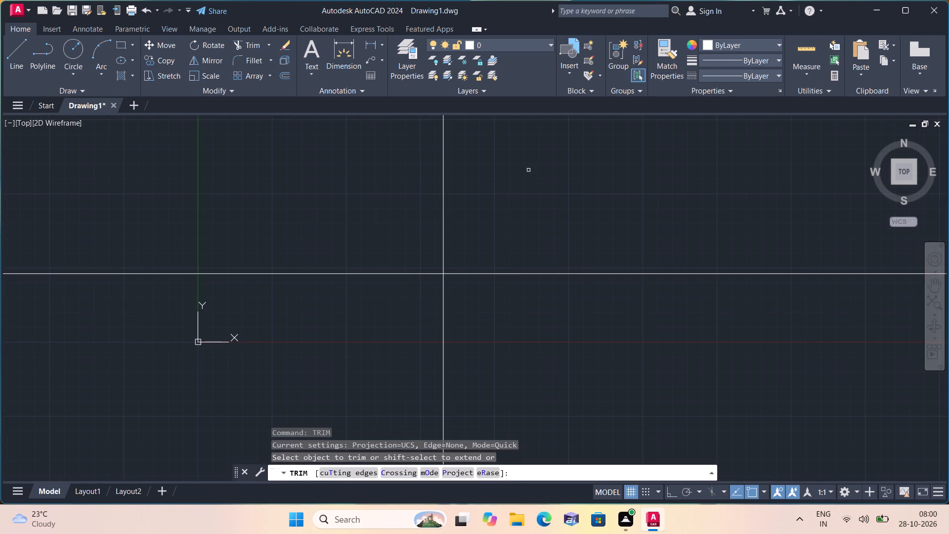
left_click_drag(494, 186, 403, 280)
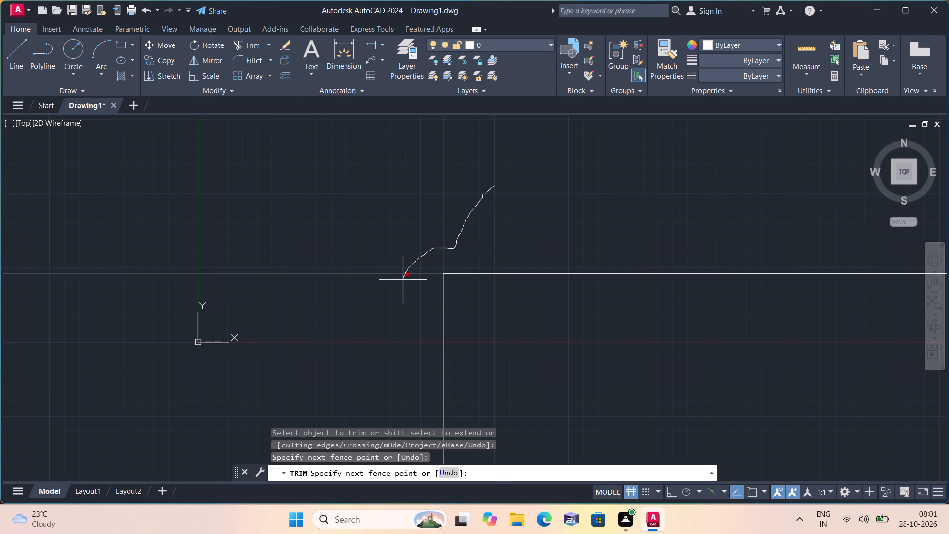
left_click_drag(403, 280, 402, 280)
scroll(390, 263, "down", 1)
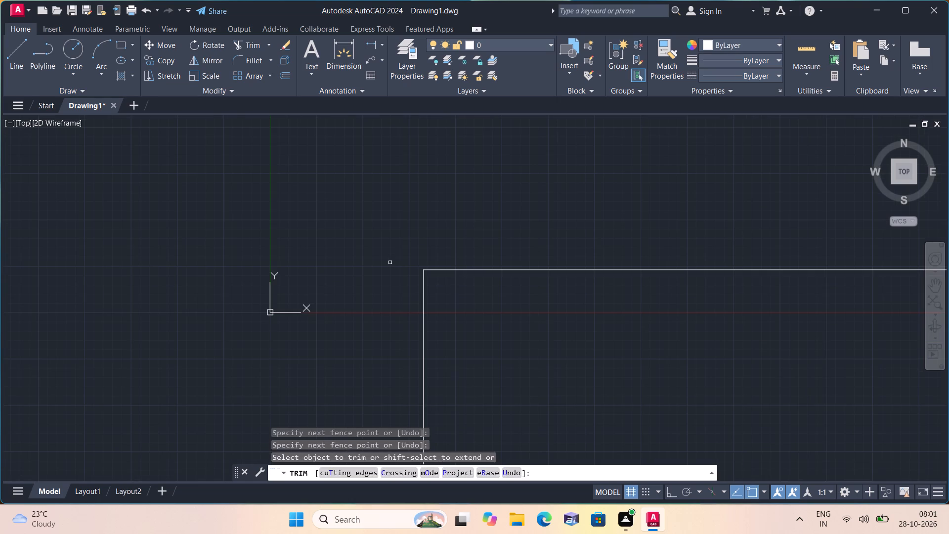
key("Escape")
Offset the horizontal line downward and the vertical line to the right by 9" to form the wall thickness.
scroll(462, 301, "down", 1)
middle_click_drag(462, 301, 393, 222)
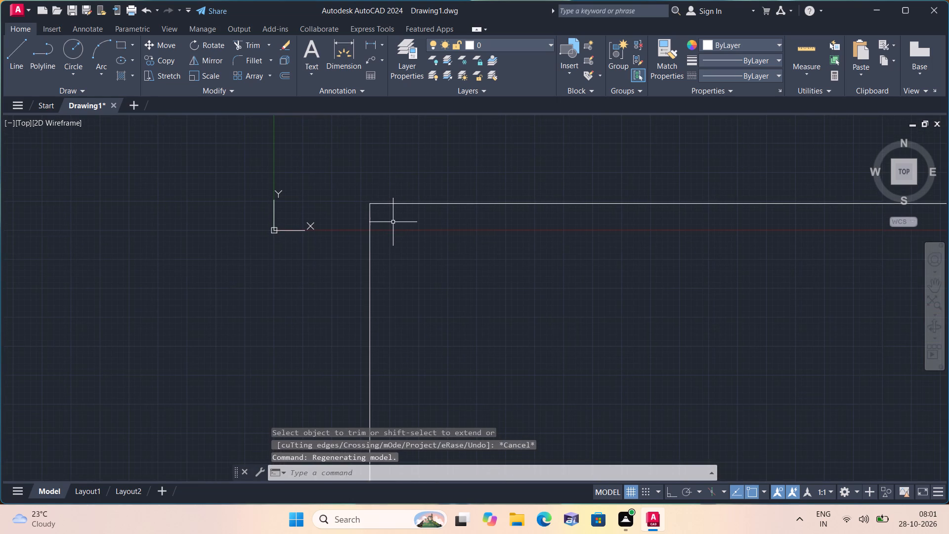
type("offset 9\"")
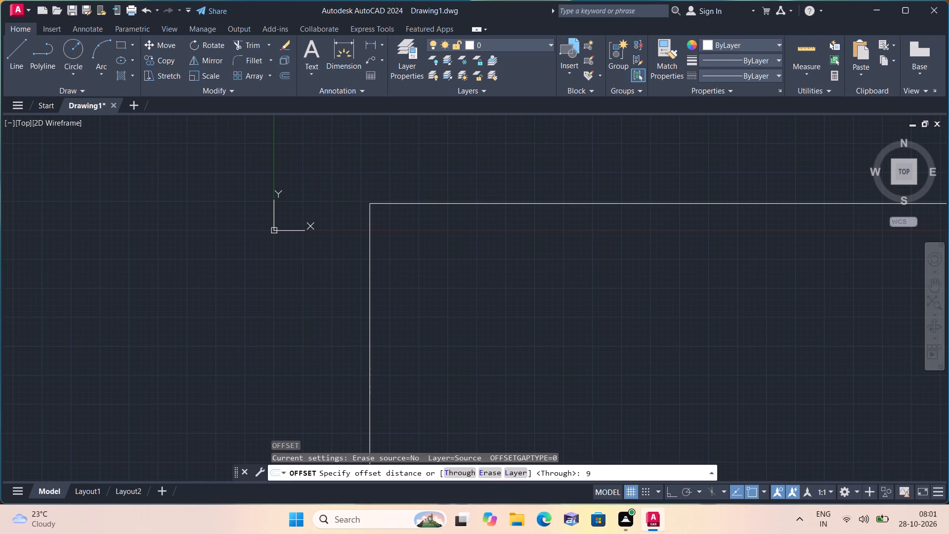
key("space")
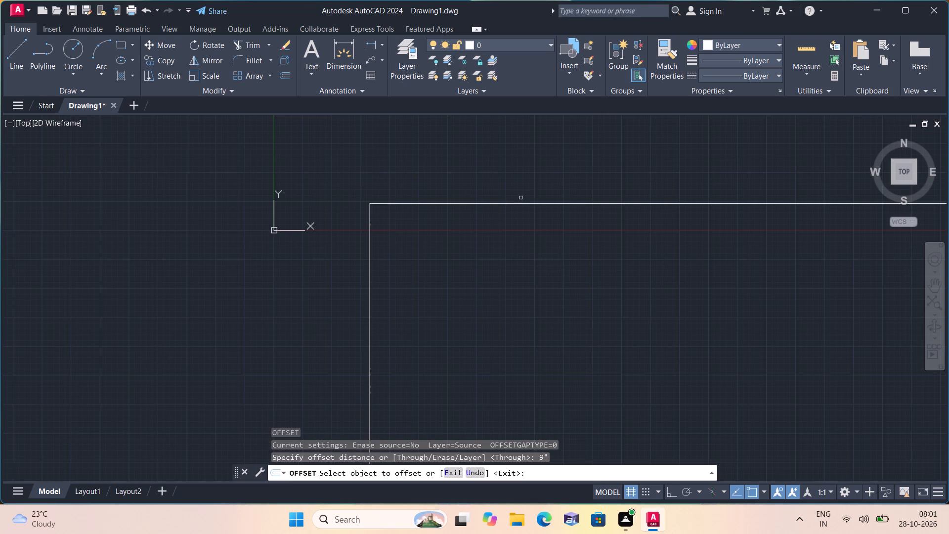
left_click(519, 204)
left_click(528, 282)
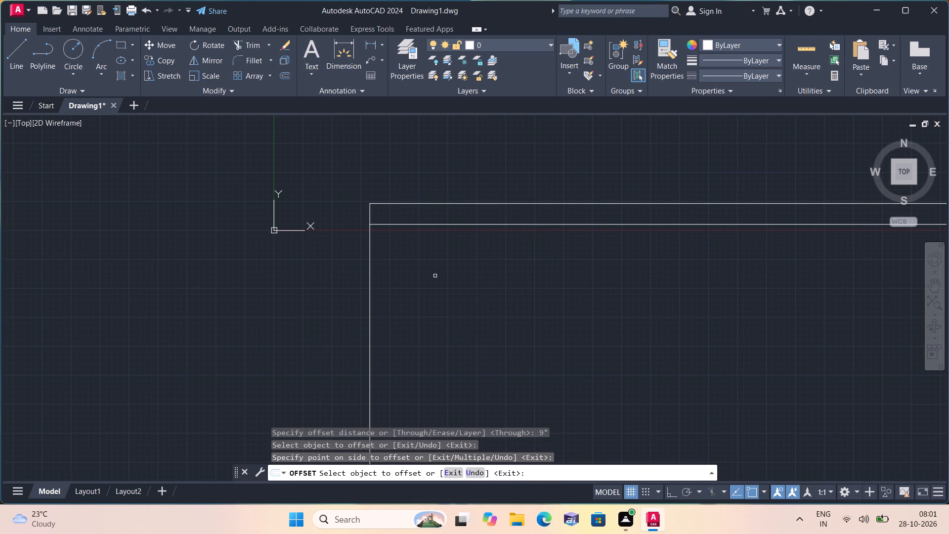
left_click(370, 252)
left_click(537, 237)
scroll(537, 260, "down", 1)
middle_click_drag(541, 268, 406, 215)
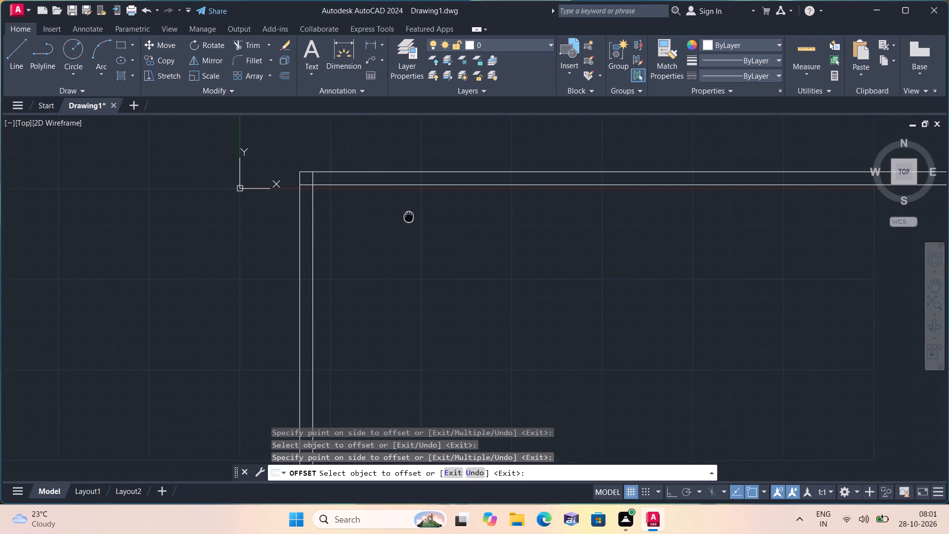
middle_click_drag(406, 215, 403, 215)
key("space")
Trim the overlapping ends of the two inner wall lines at the upper-left corner.
type("trim")
key("space")
scroll(312, 181, "up", 2)
left_click(301, 181)
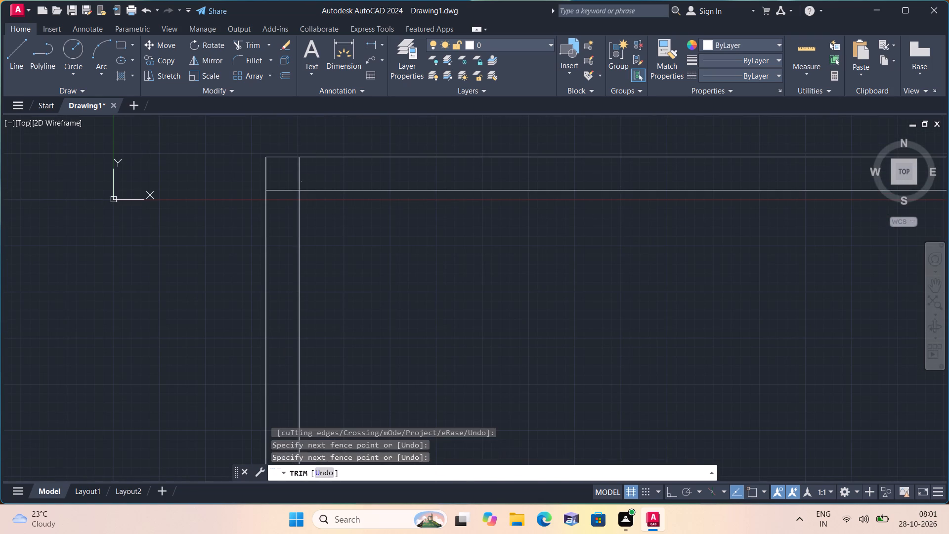
left_click(289, 193)
scroll(300, 191, "down", 1)
middle_click_drag(518, 282, 443, 236)
scroll(475, 254, "down", 1)
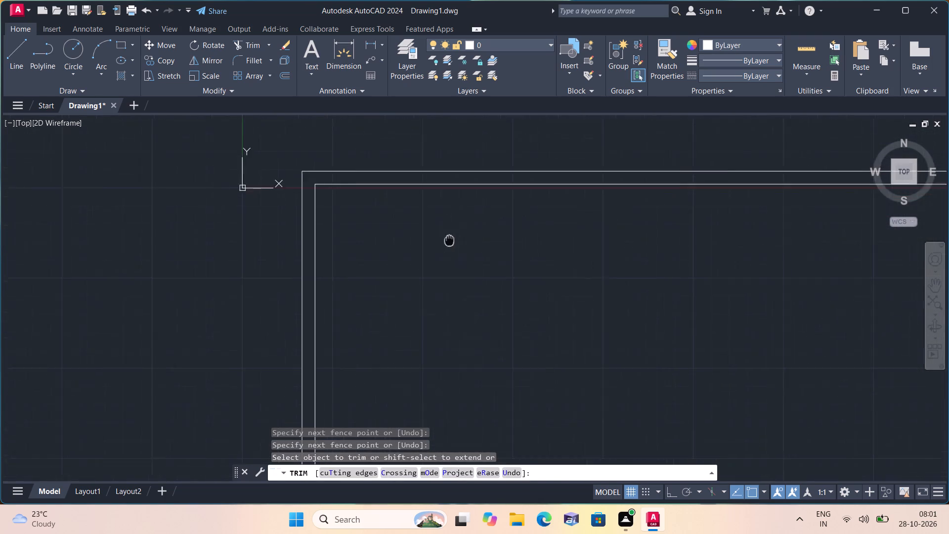
middle_click_drag(443, 236, 431, 230)
scroll(443, 236, "down", 1)
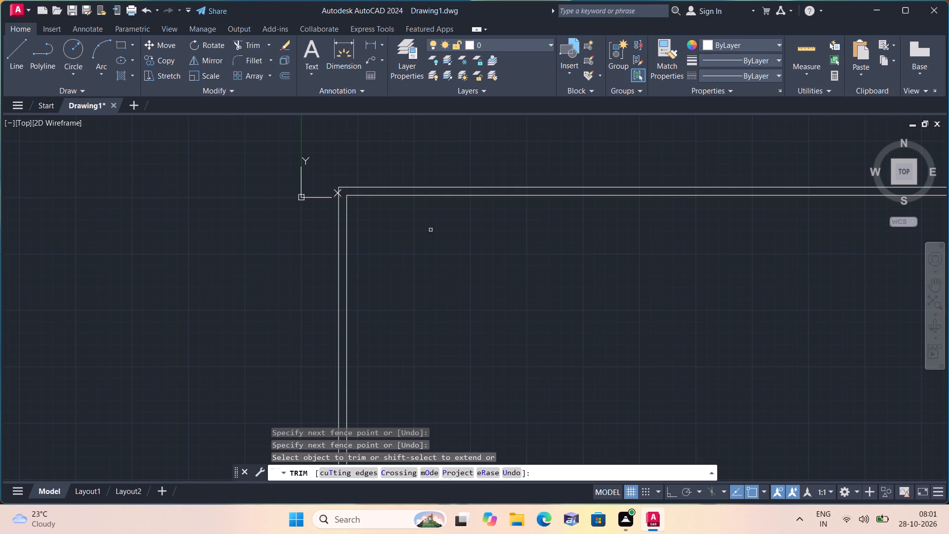
middle_click_drag(493, 242, 422, 207)
scroll(422, 206, "down", 1)
scroll(422, 205, "up", 1)
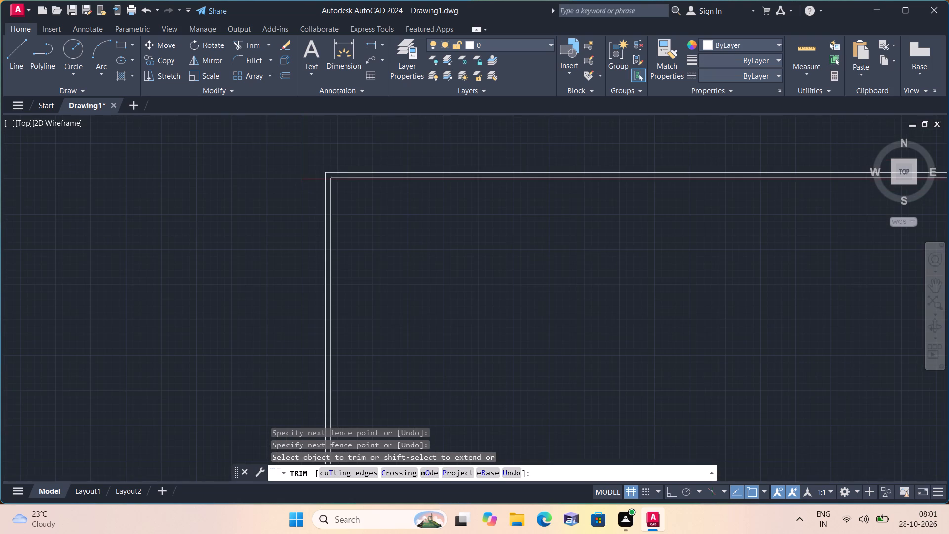
scroll(422, 205, "up", 1)
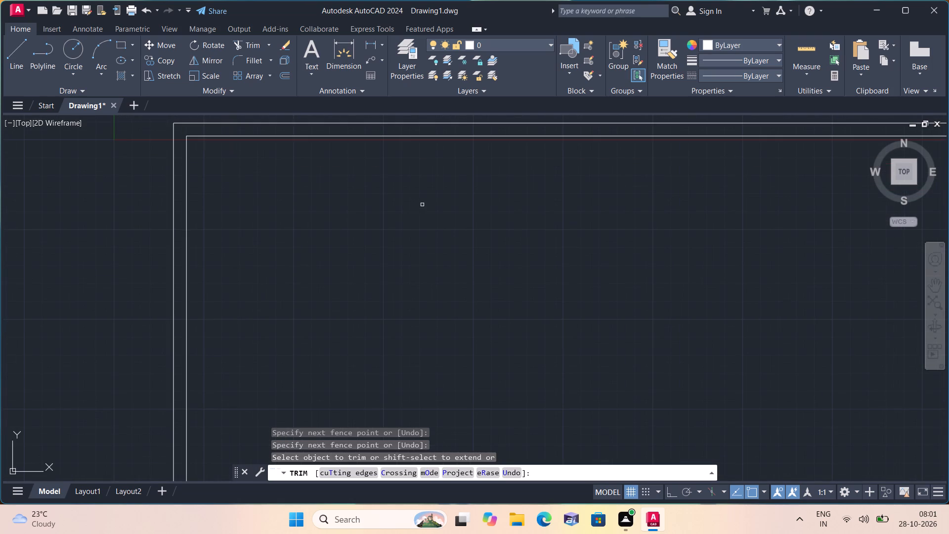
key("space")
key("space")
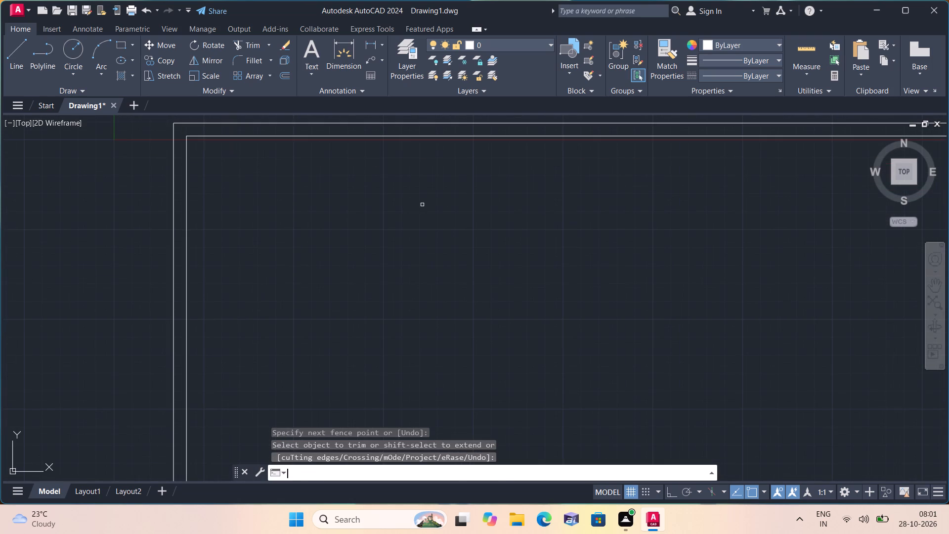
Offset the left wall's inner vertical line 11' to the right for the first room width.
key("Escape")
type("off")
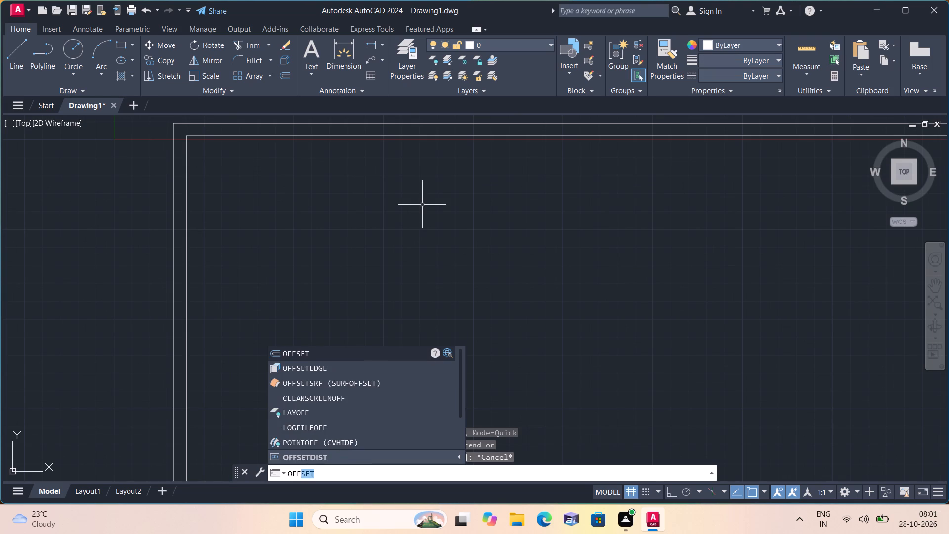
key("space")
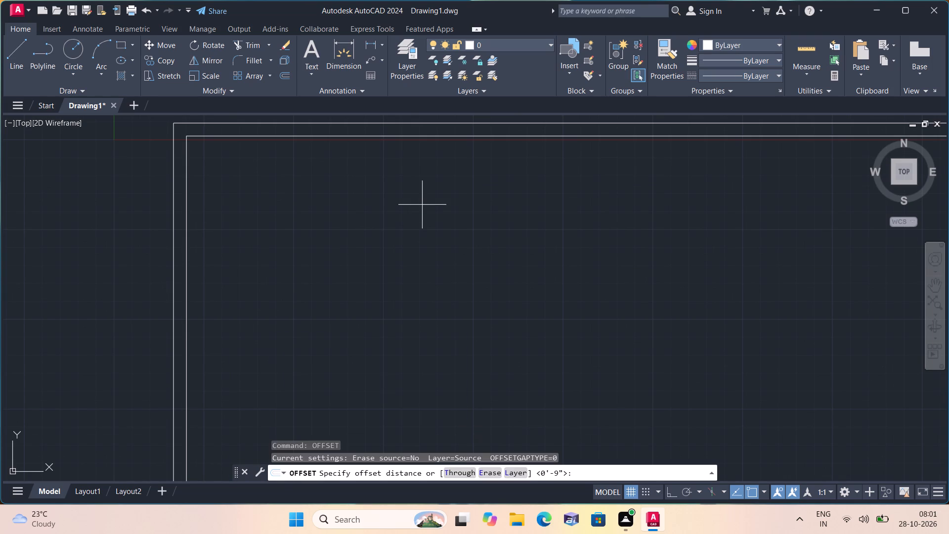
type("11")
key("apostrophe")
key("space")
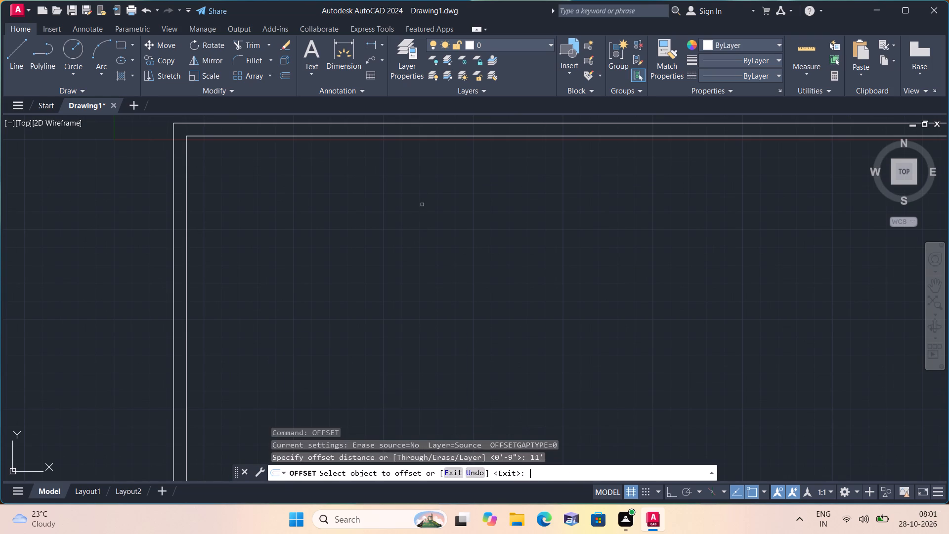
left_click(185, 172)
left_click(366, 177)
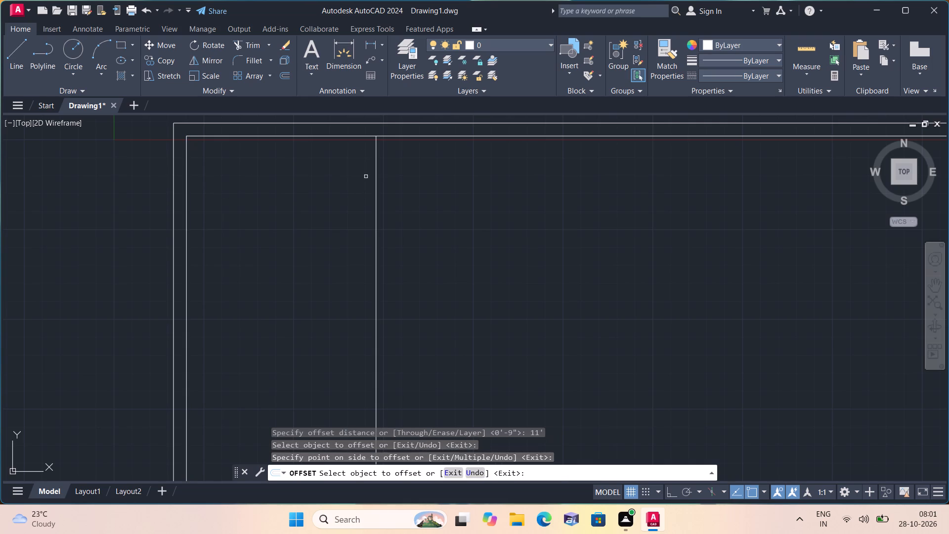
key("space")
Offset the new vertical line 9" to the right to form the first partition wall.
key("space")
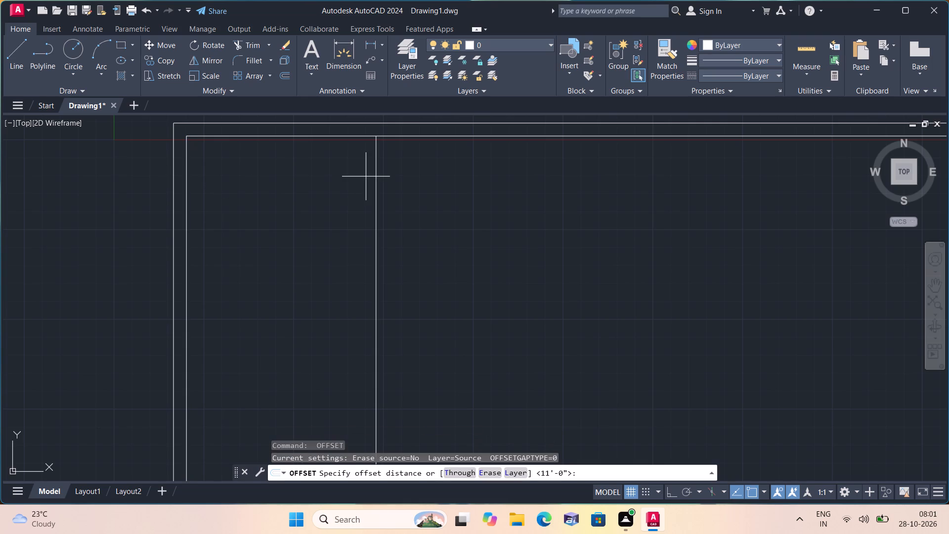
key("9")
type("\"")
key("space")
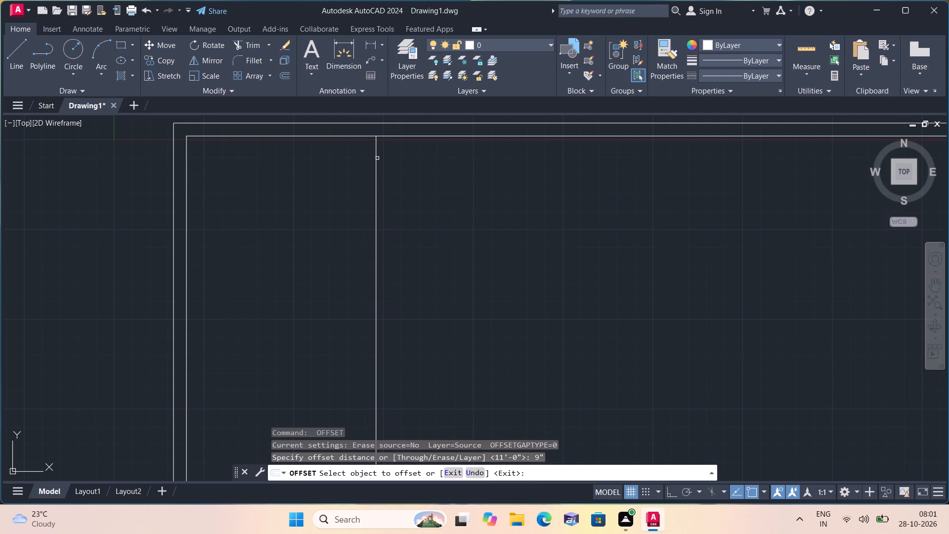
left_click(377, 158)
left_click(412, 158)
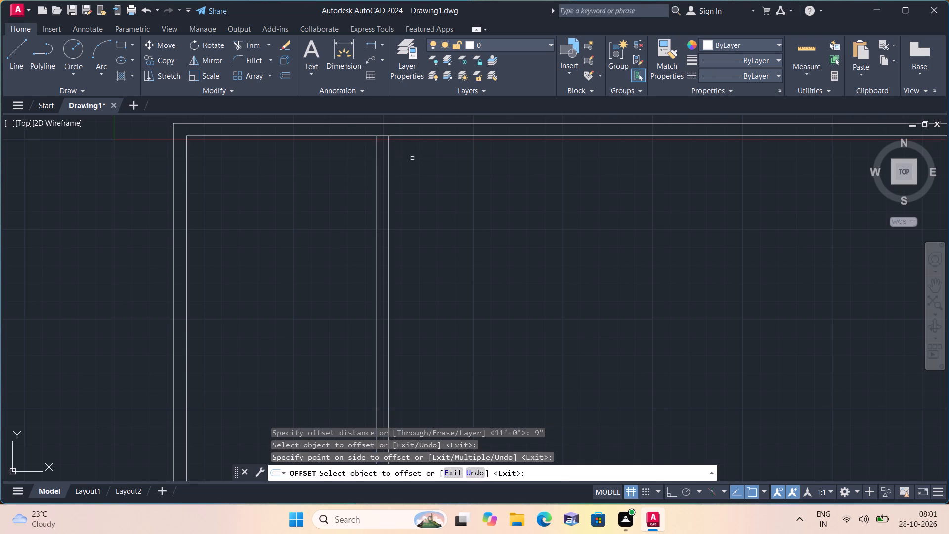
middle_click_drag(494, 199, 366, 178)
scroll(494, 199, "down", 1)
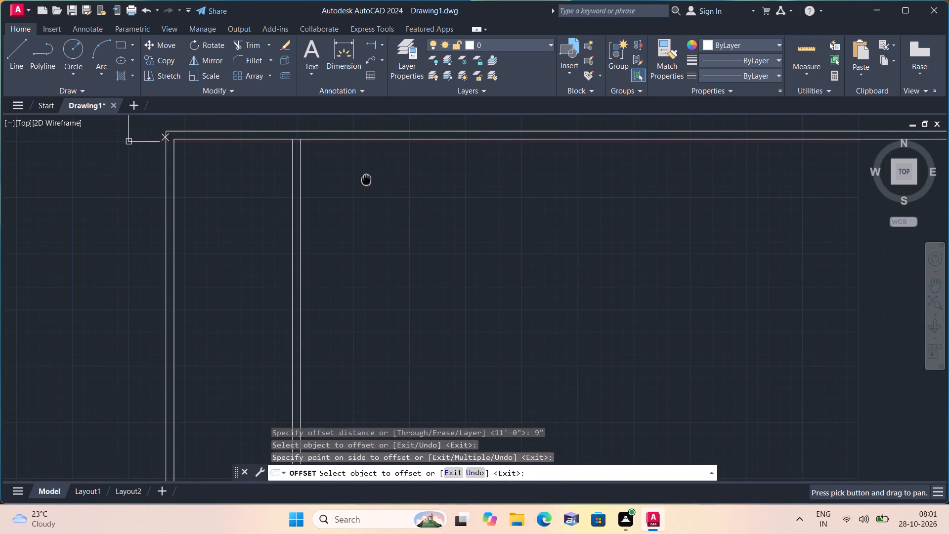
key("space")
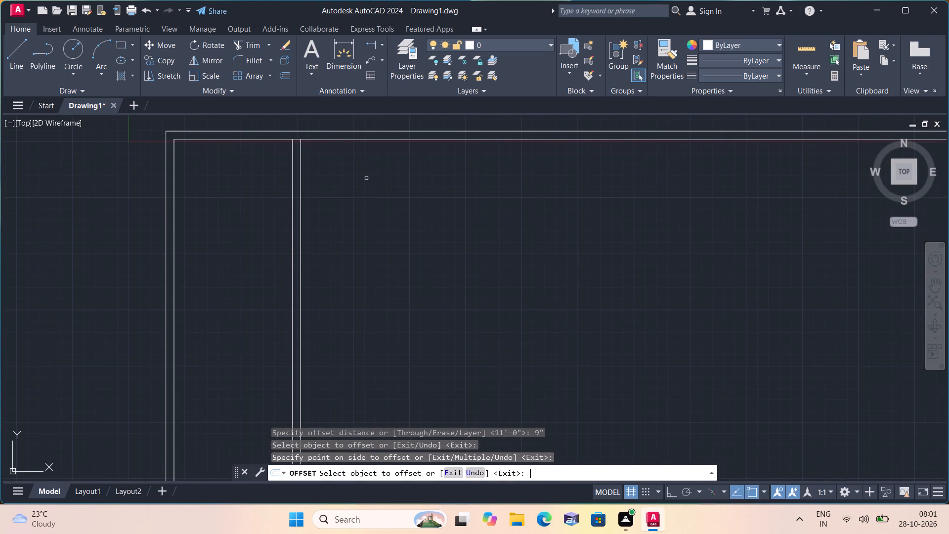
Offset the first partition wall's right line 6' to the right.
key("space")
type("6'")
key("space")
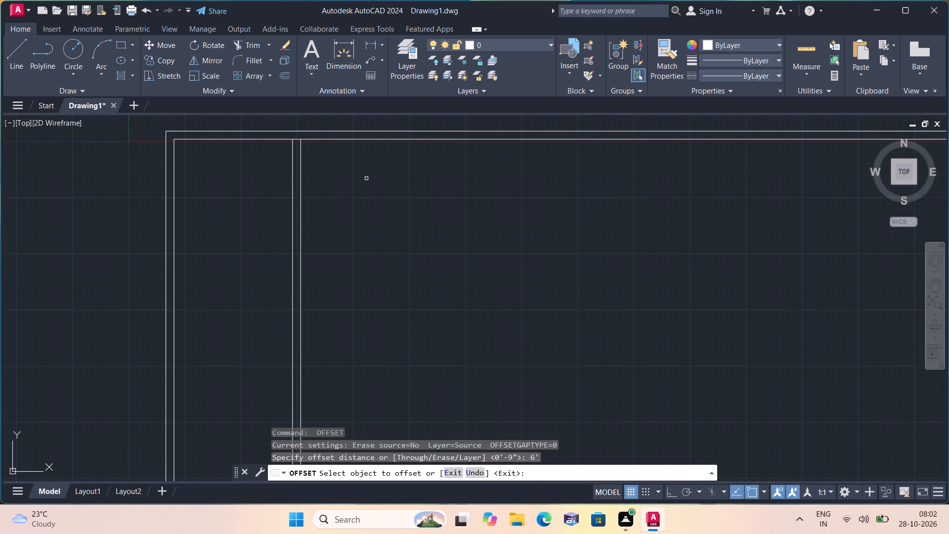
left_click(302, 156)
left_click(392, 168)
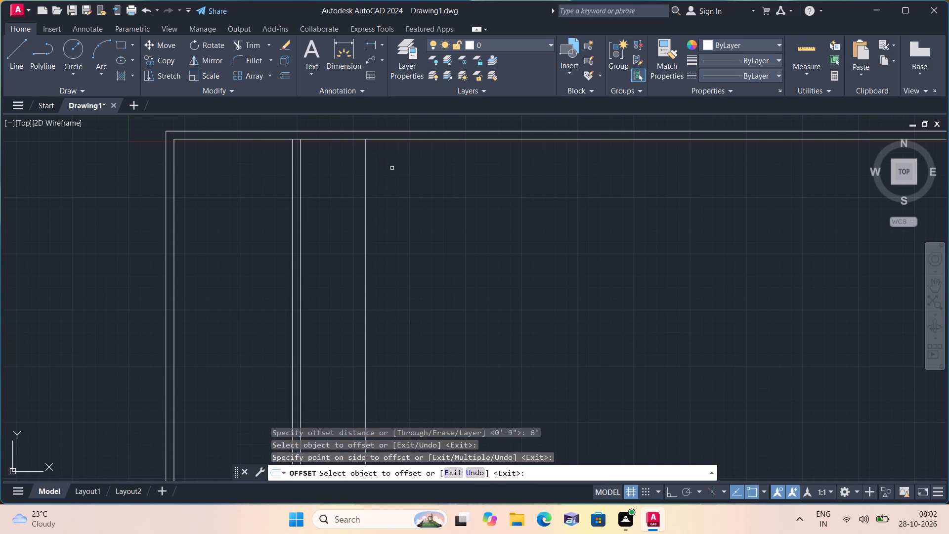
key("space")
Offset the newest vertical line 9" to the right to form the second partition wall.
key("space")
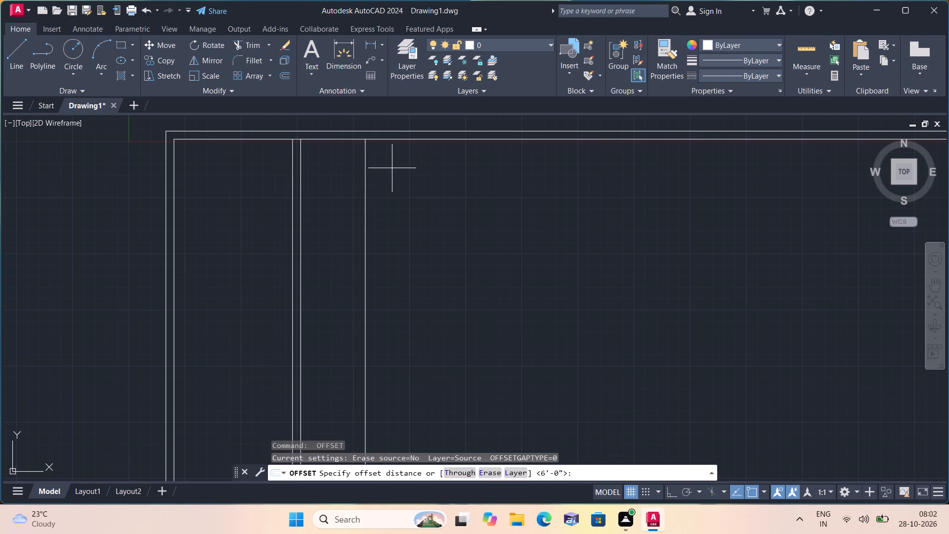
type("9\"")
key("space")
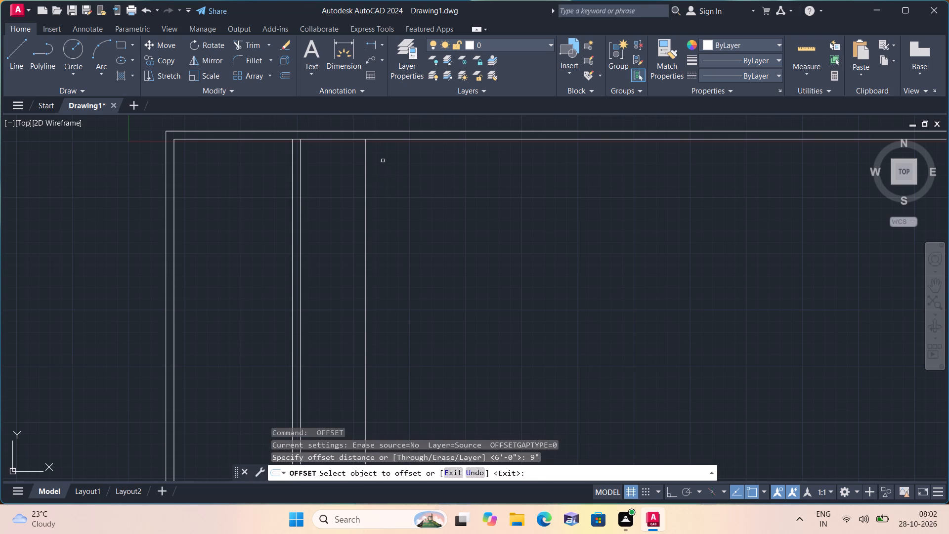
left_click(366, 162)
left_click(442, 163)
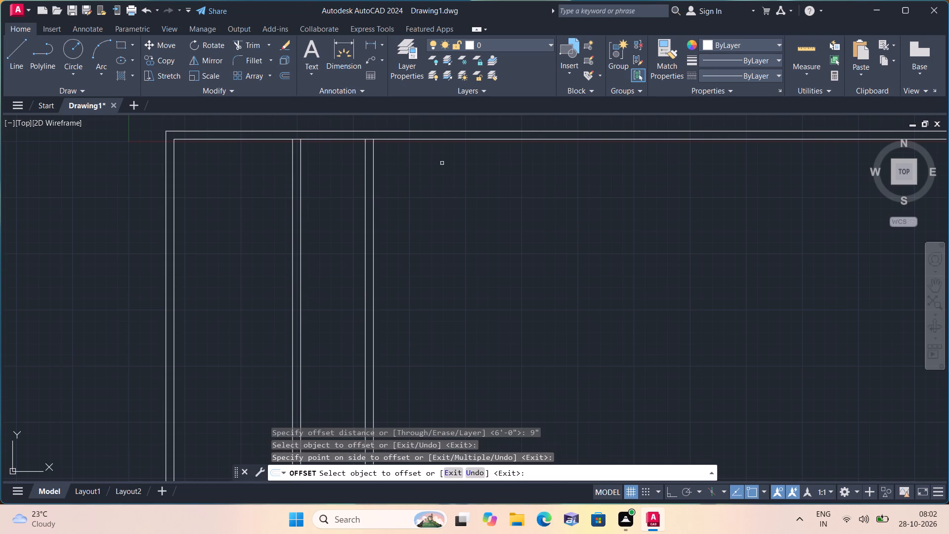
key("space")
Offset the second partition wall's right line 6' to the right.
key("space")
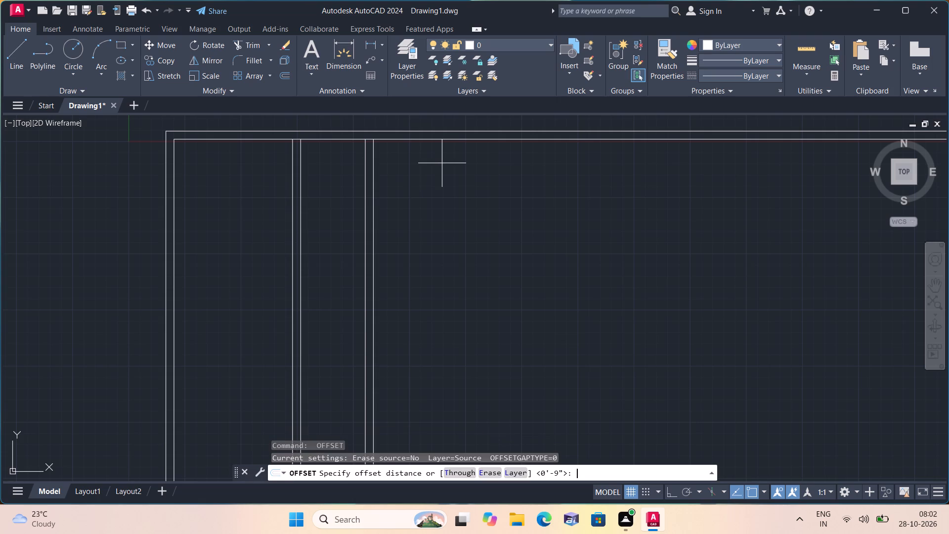
type("6'")
key("space")
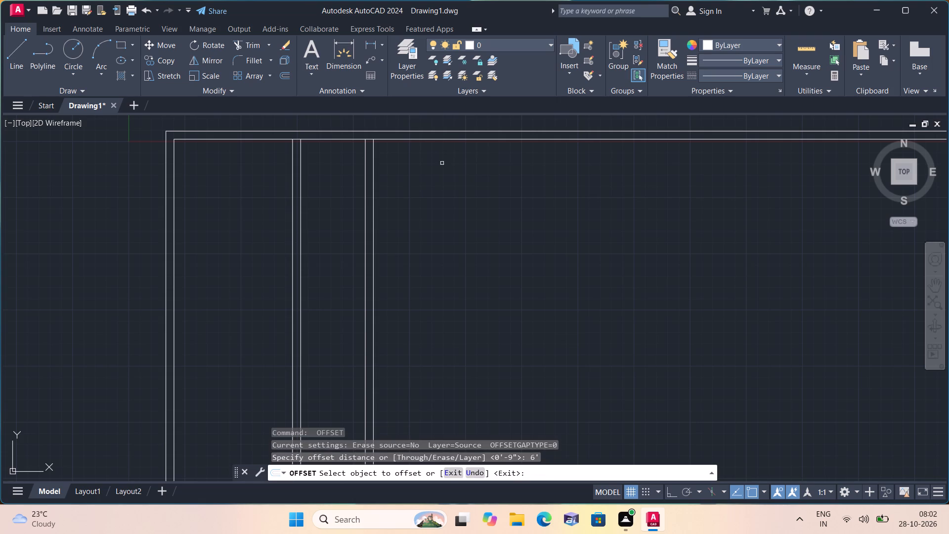
left_click(375, 175)
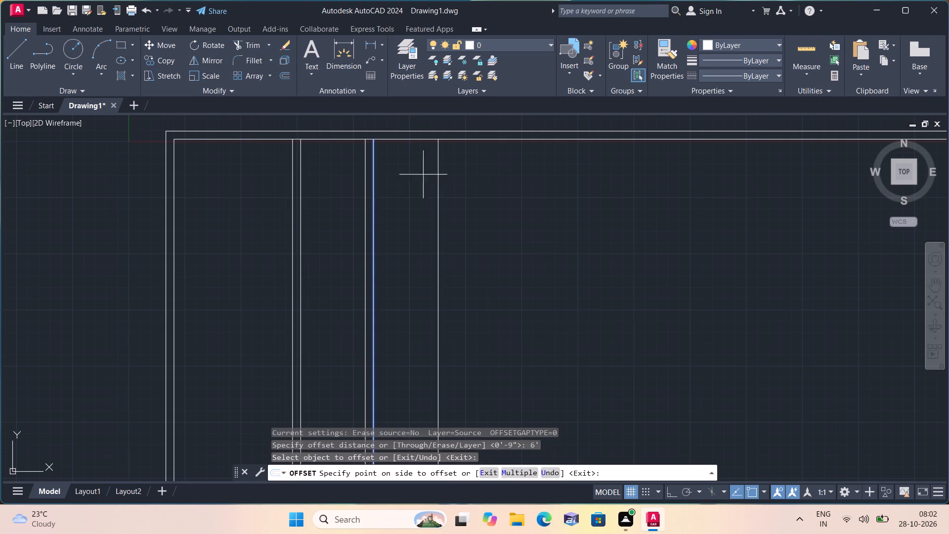
left_click(462, 174)
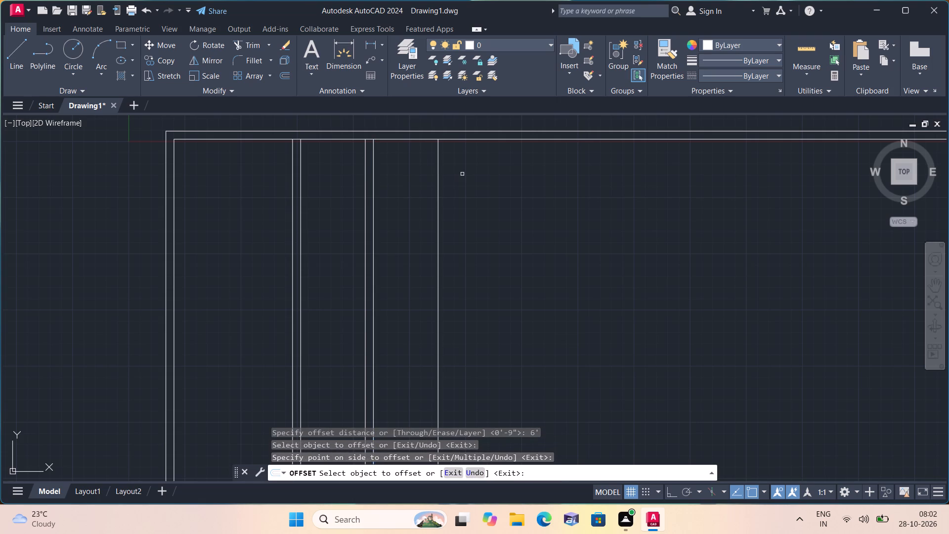
key("space")
Offset the newest vertical line 9" to the right to form the third partition wall.
key("space")
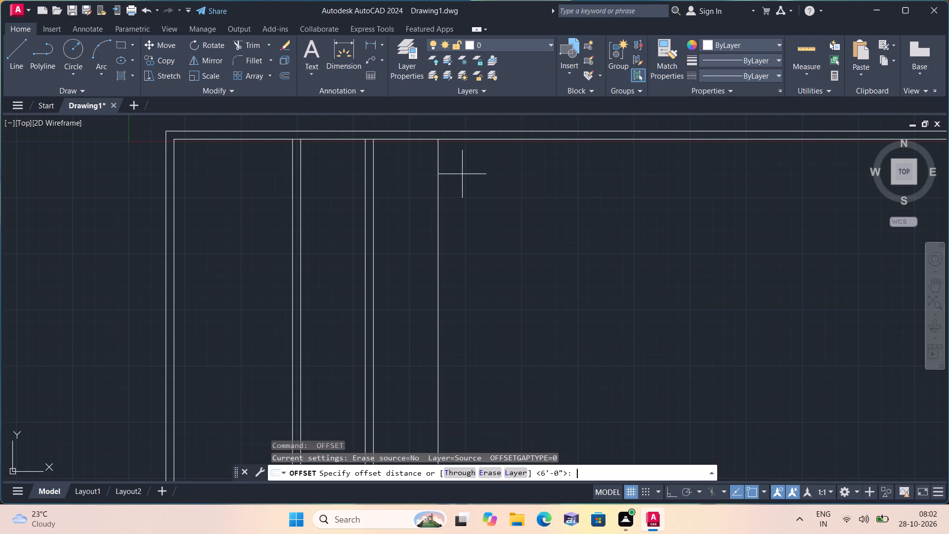
type("9\"")
key("space")
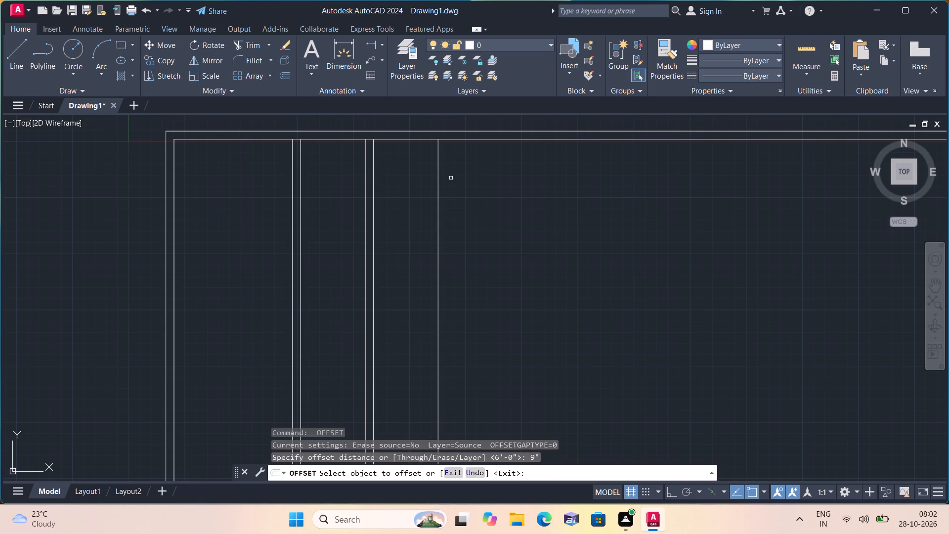
left_click(436, 164)
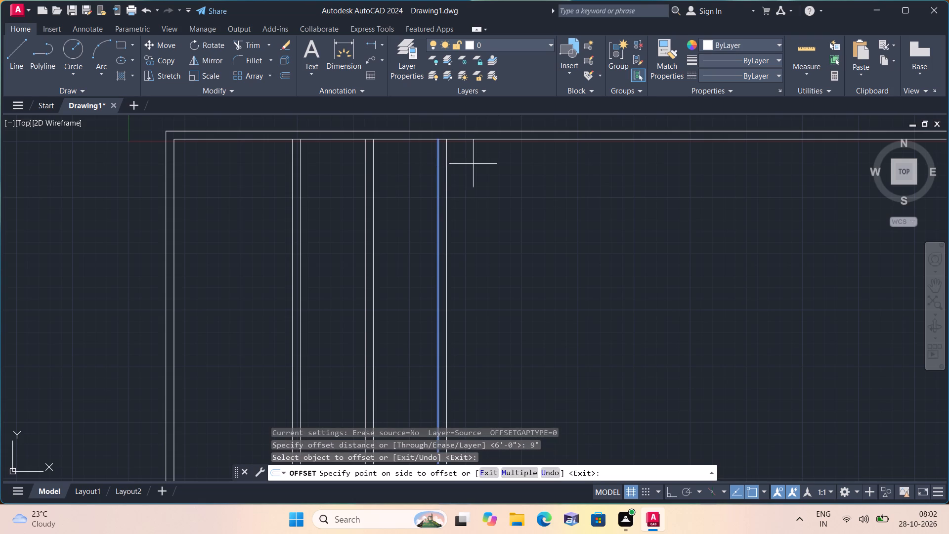
left_click(480, 164)
key("space")
Offset the third partition wall's right line 11' to the right for the last room width.
key("space")
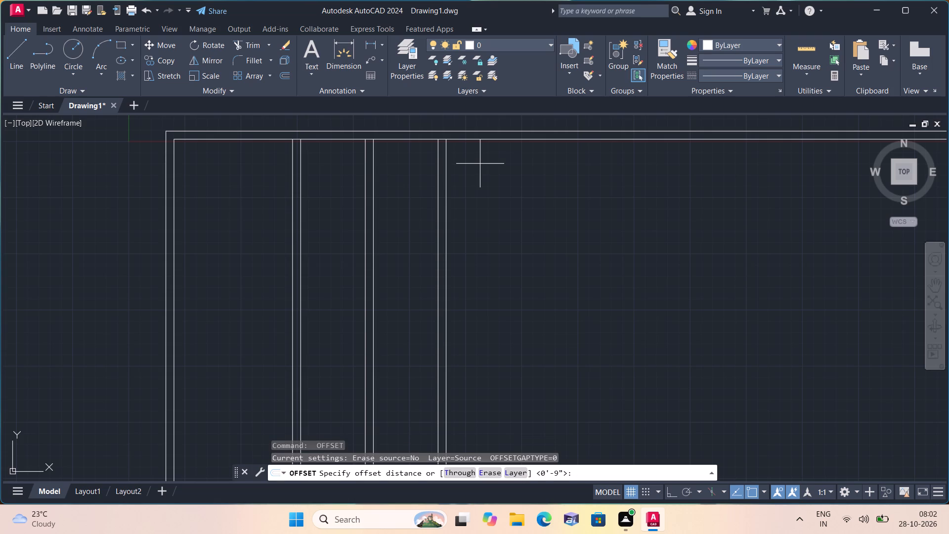
type("11'")
key("space")
left_click(447, 174)
left_click(535, 175)
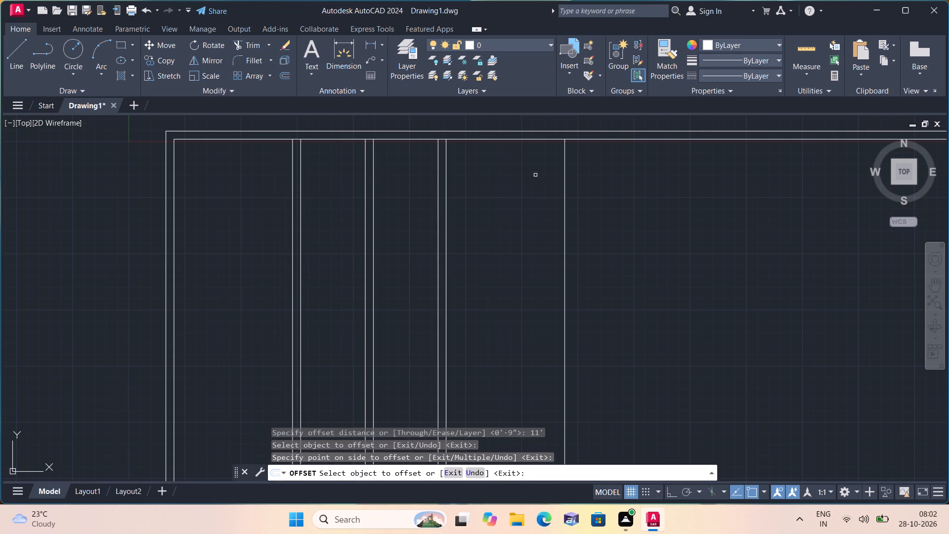
key("space")
Offset the rightmost vertical line 9" to the right to form the right outer wall.
key("space")
type("9\"")
key("space")
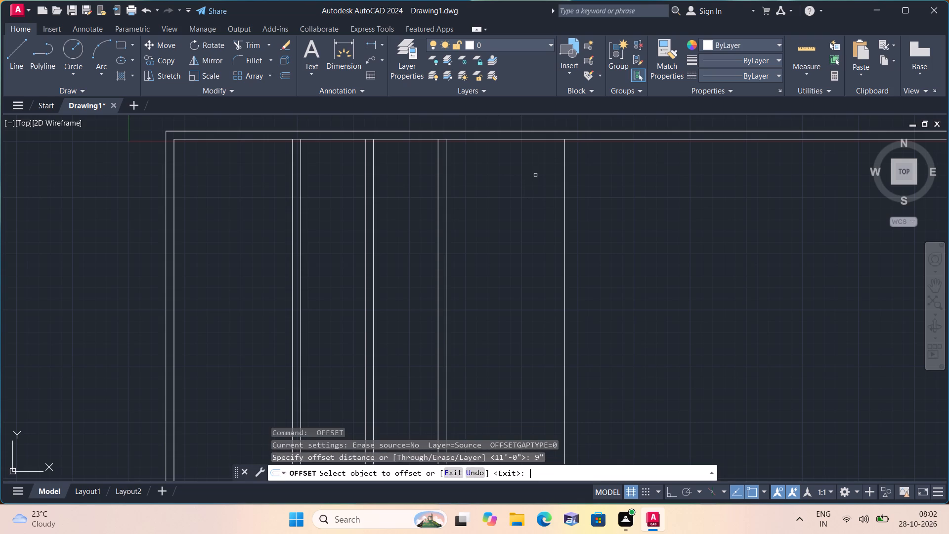
left_click(565, 160)
left_click(599, 162)
key("space")
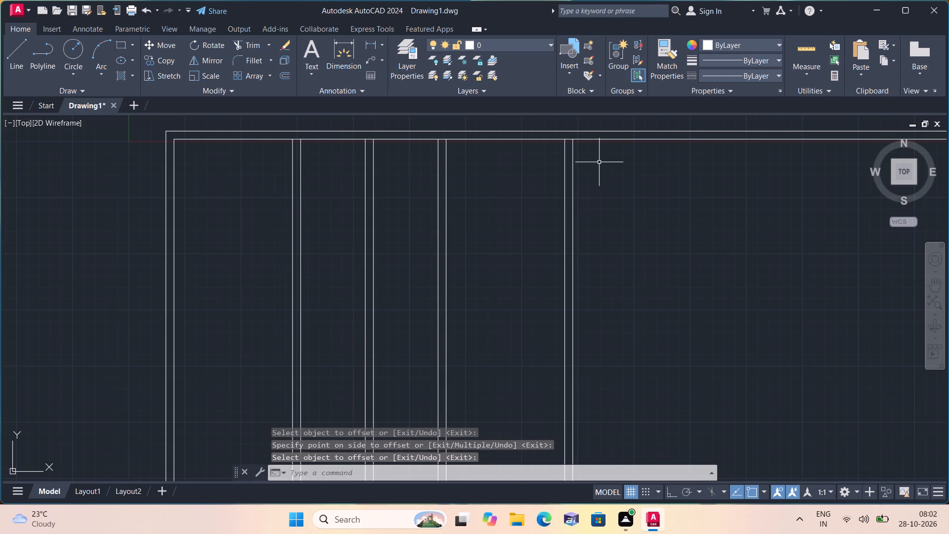
Extend the right outer wall's outermost line up to the top wall's outer line.
type("exte")
key("space")
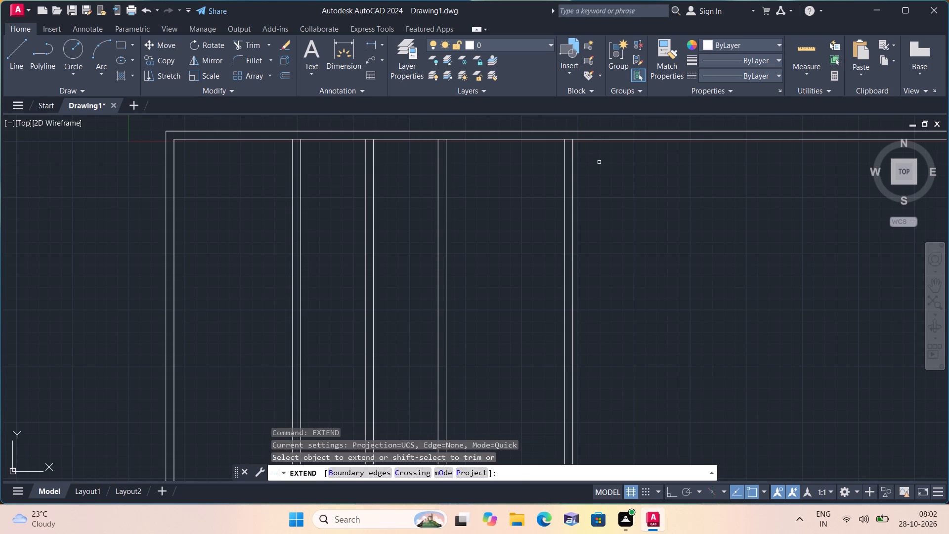
left_click(573, 145)
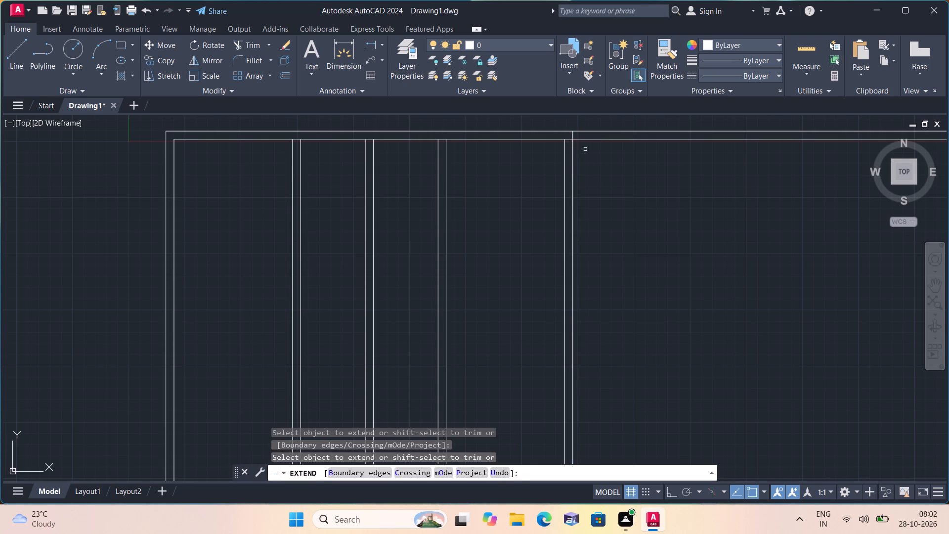
key("space")
Trim both top wall lines beyond the right outer wall and the inner line's stub inside the upper-right corner.
type("trim")
key("space")
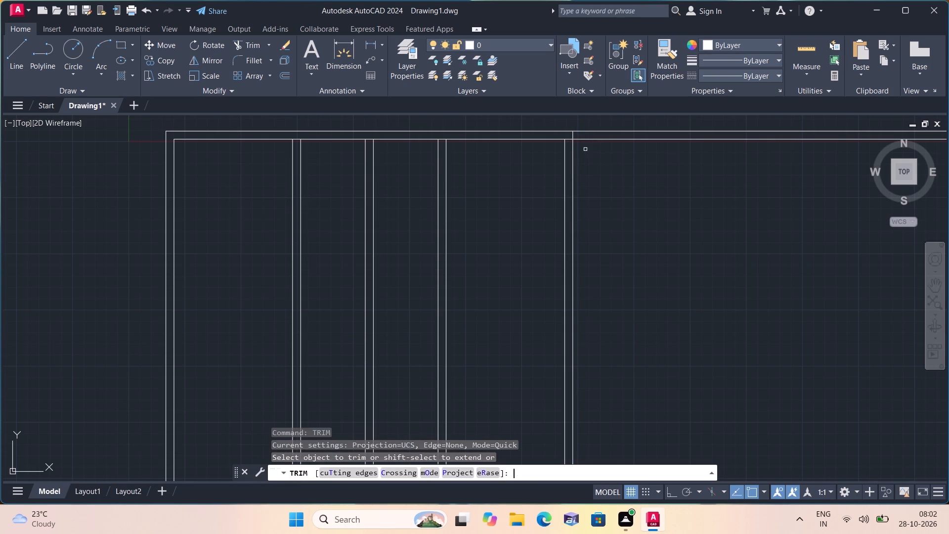
scroll(585, 149, "down", 2)
left_click_drag(596, 133, 630, 188)
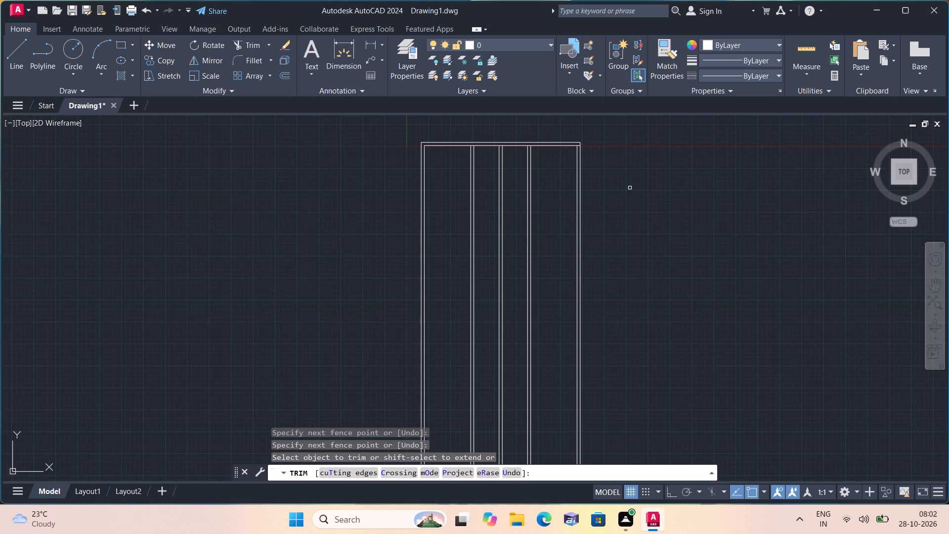
scroll(575, 160, "up", 1)
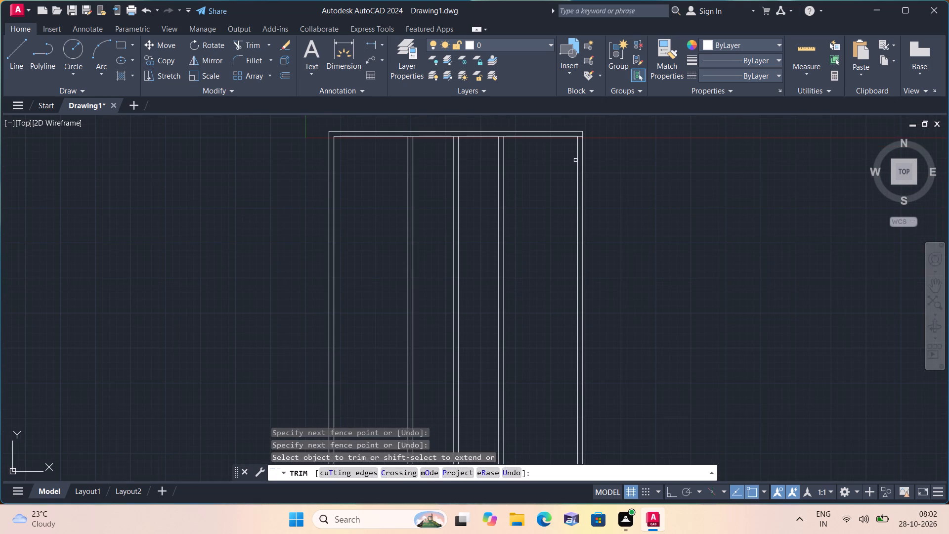
scroll(596, 118, "up", 3)
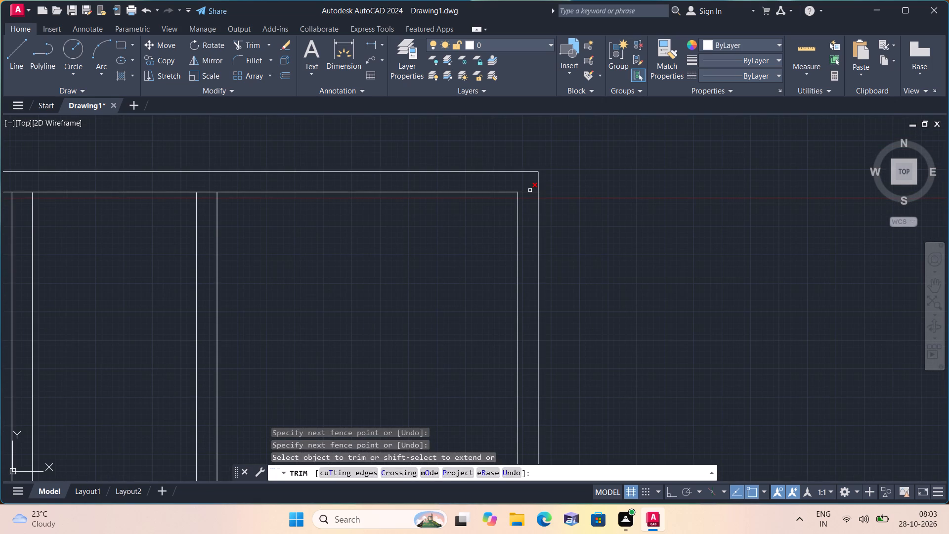
left_click(530, 190)
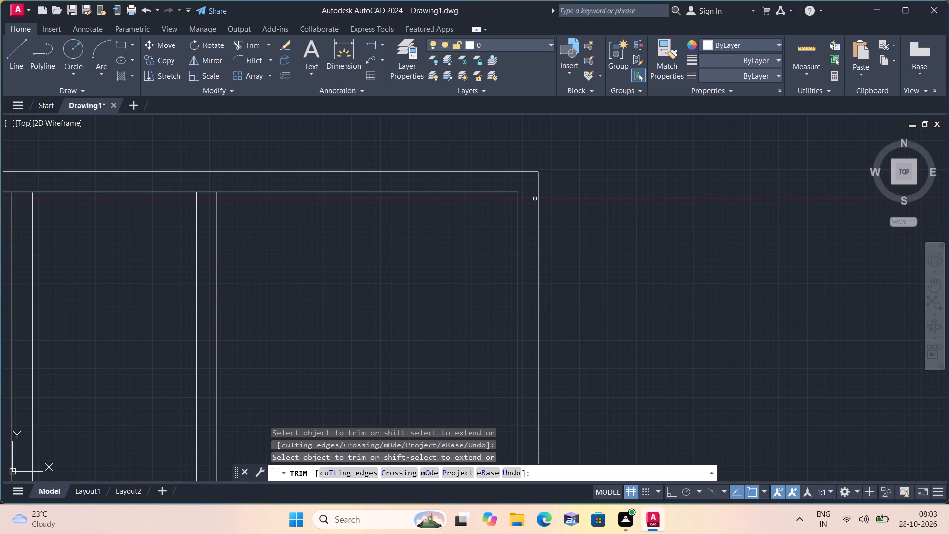
Trim the top wall's inner line where each of the three partition walls meets it, opening the junctions.
scroll(437, 226, "down", 1)
middle_click_drag(427, 233, 438, 225)
scroll(427, 233, "down", 1)
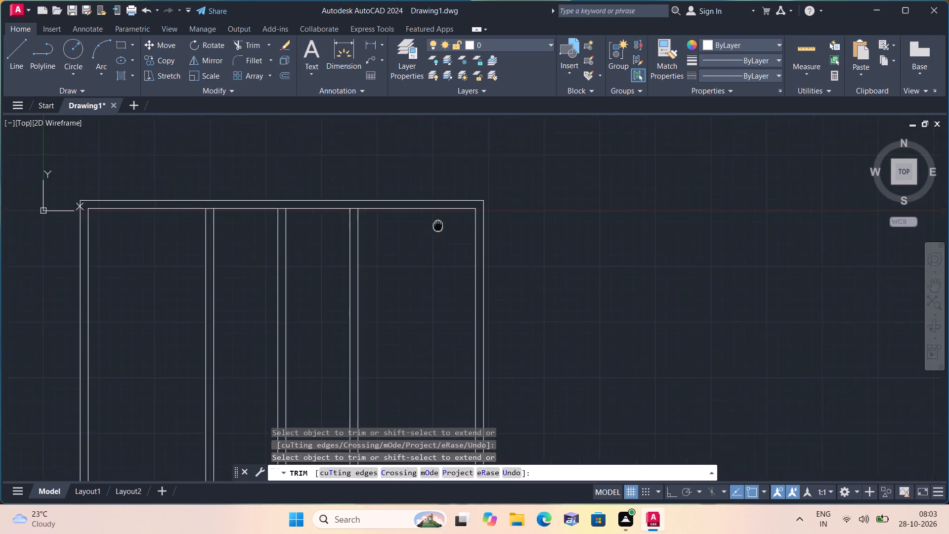
middle_click_drag(438, 225, 475, 205)
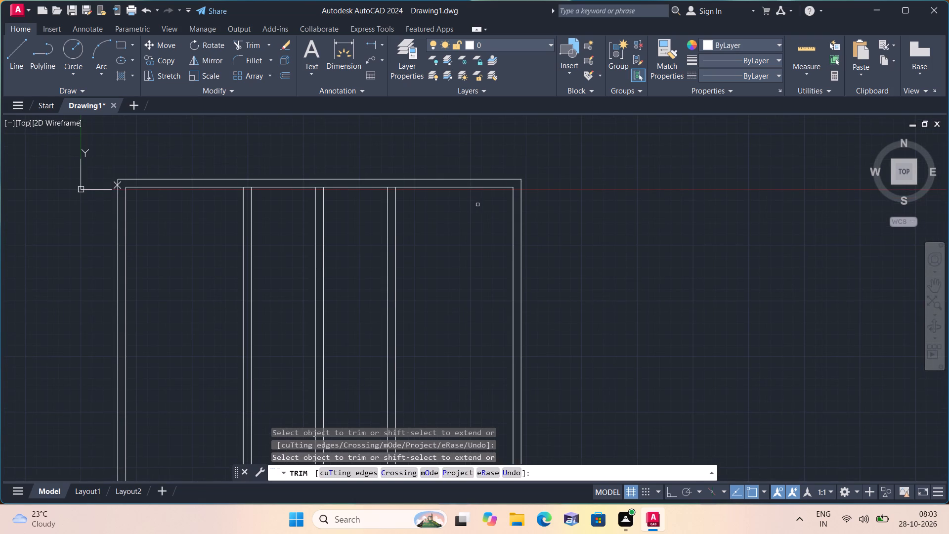
scroll(477, 205, "up", 1)
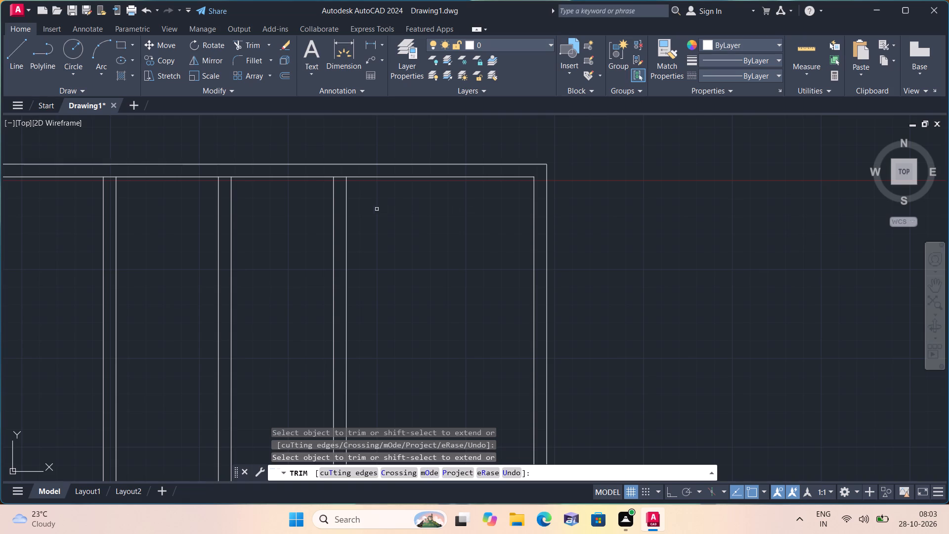
middle_click_drag(410, 216, 524, 196)
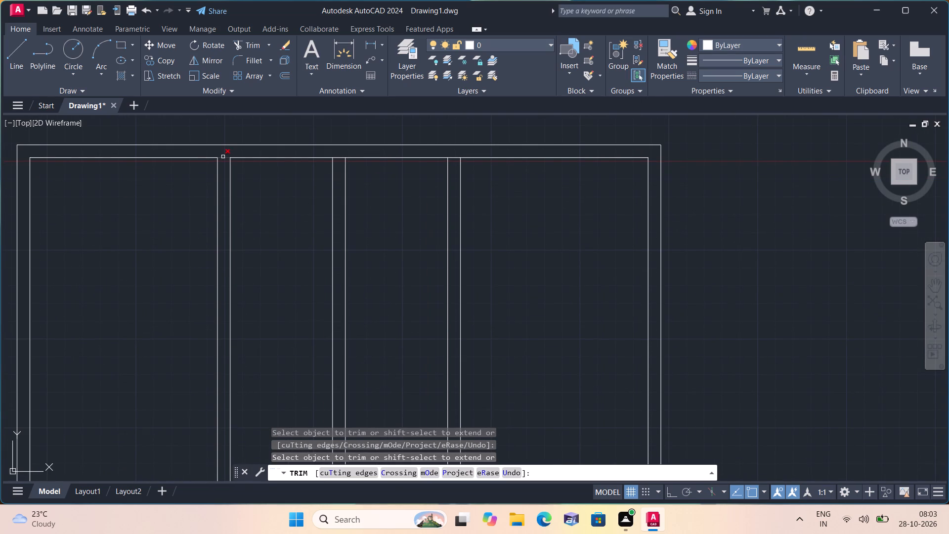
left_click(223, 157)
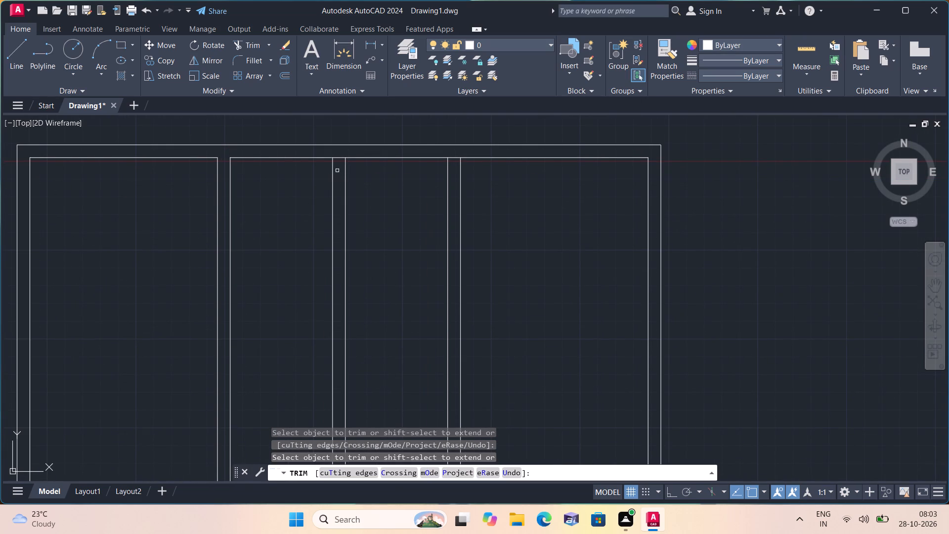
left_click(337, 161)
left_click(338, 154)
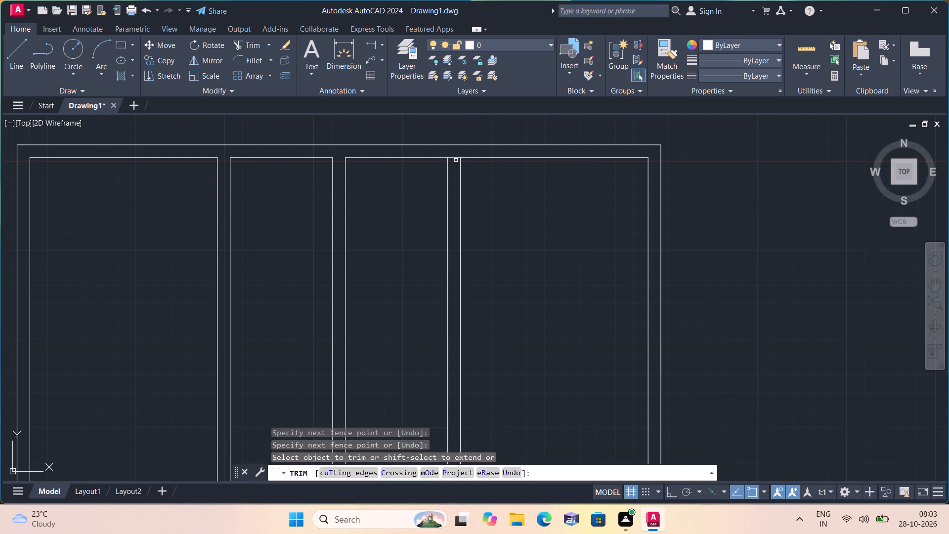
left_click(455, 156)
scroll(455, 156, "down", 1)
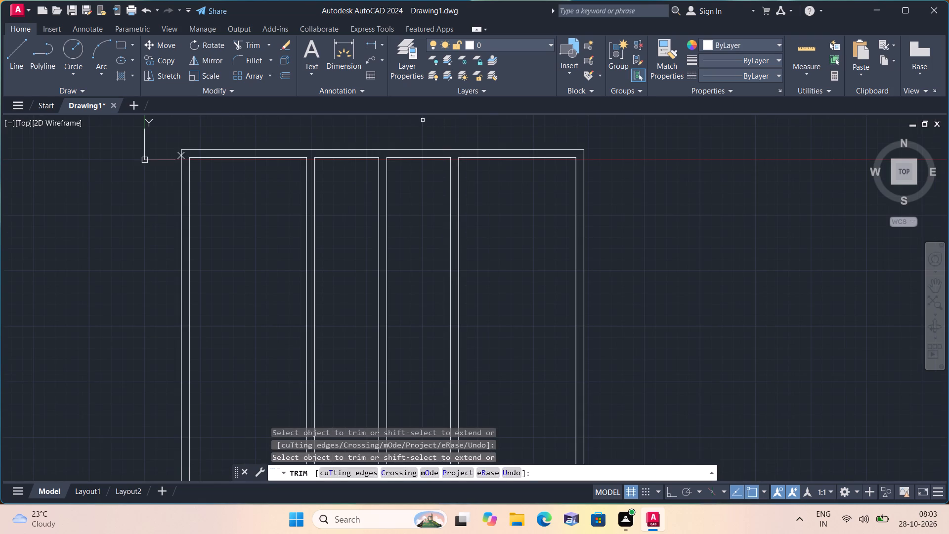
key("space")
Offset the top wall's inner line 12' downward in each of the four rooms.
type("off")
key("space")
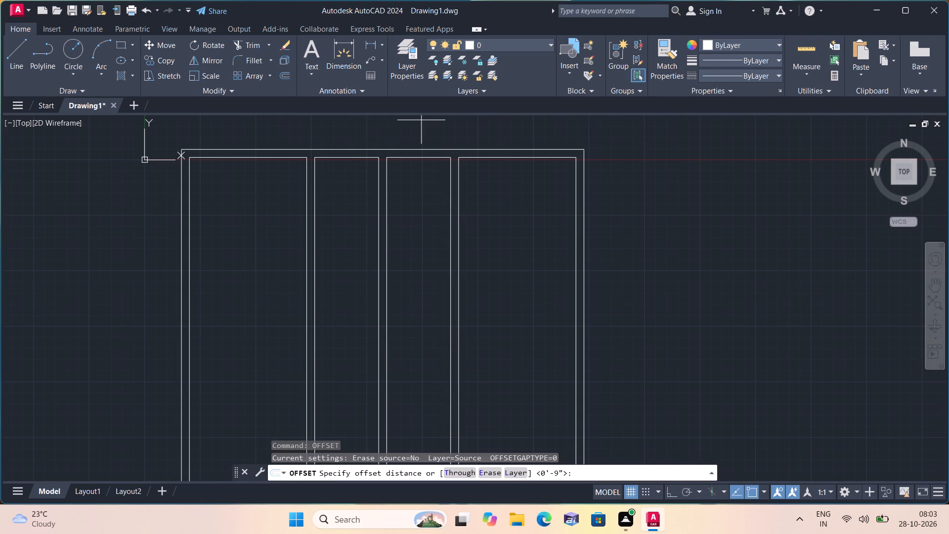
type("12'")
key("space")
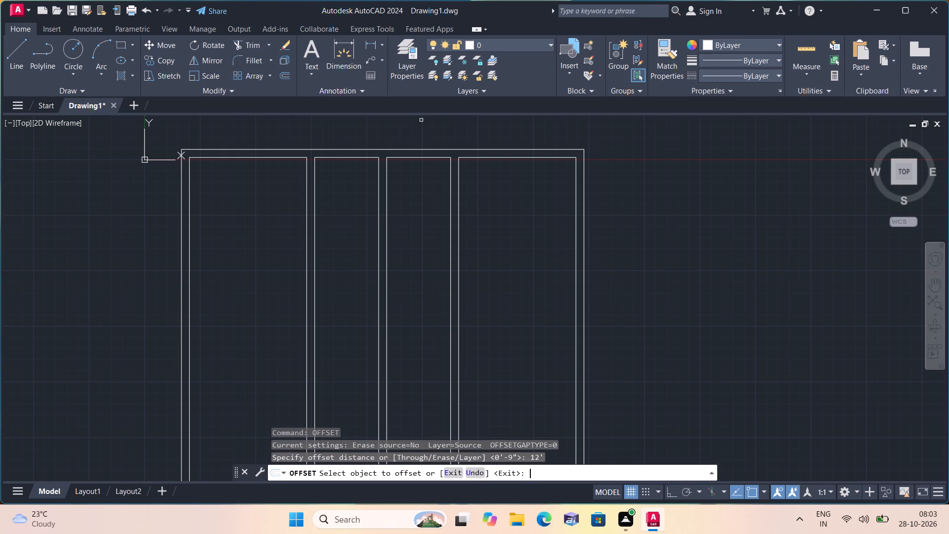
left_click(296, 155)
left_click(287, 157)
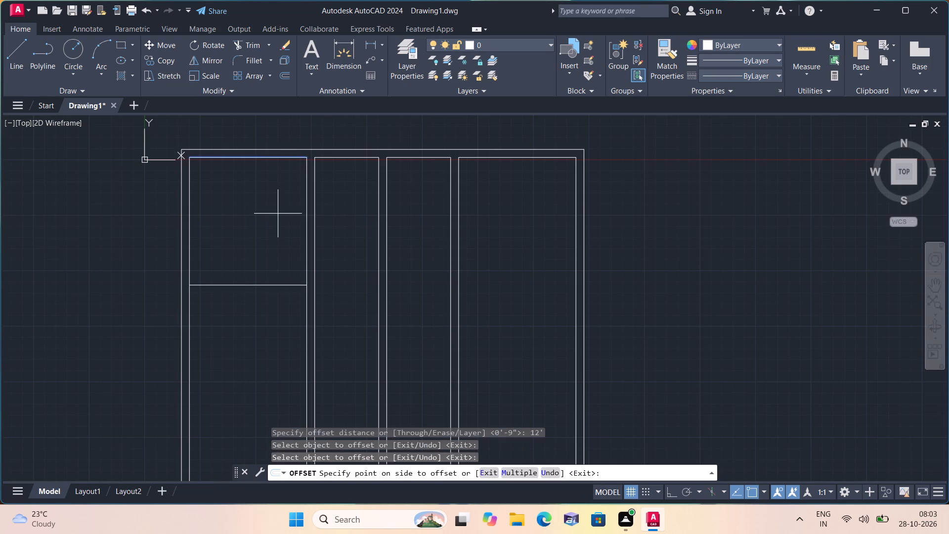
left_click(278, 214)
left_click(341, 159)
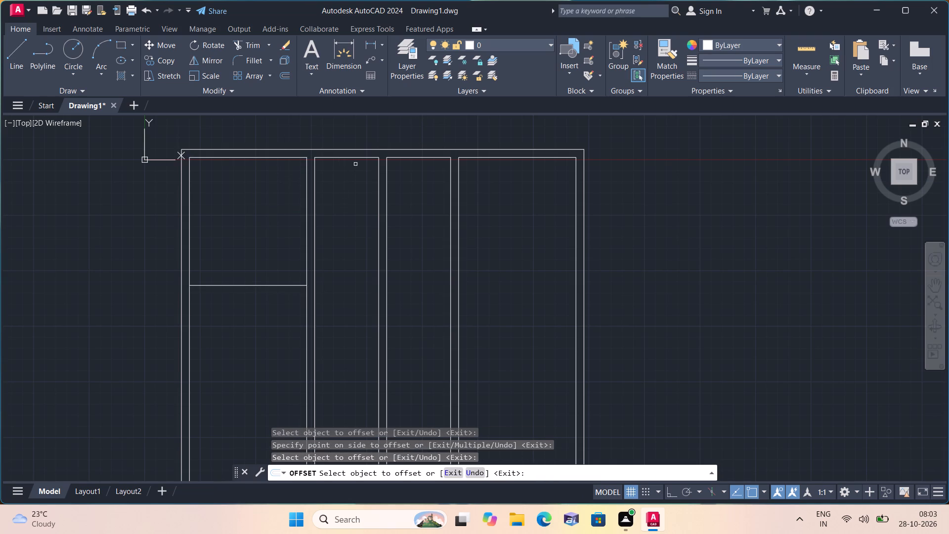
left_click(357, 158)
left_click(354, 254)
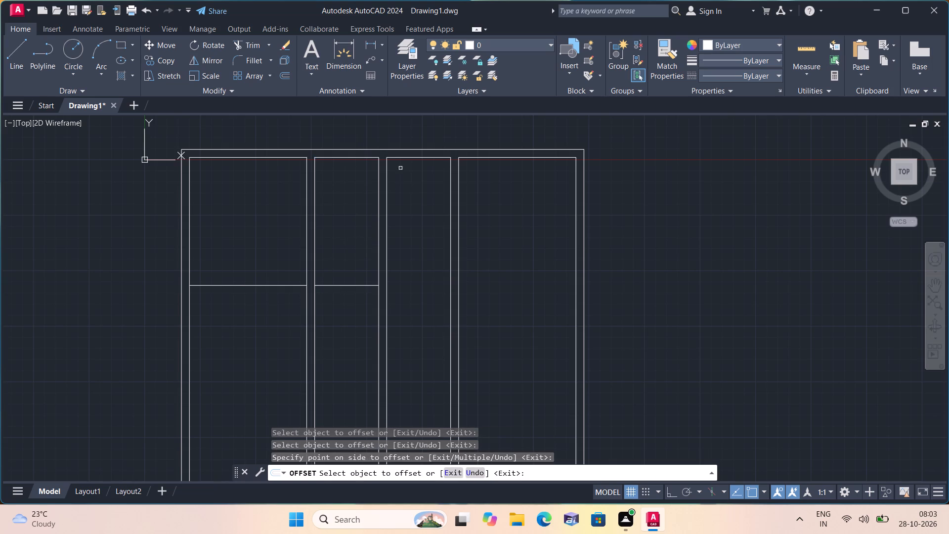
left_click(407, 157)
left_click(416, 255)
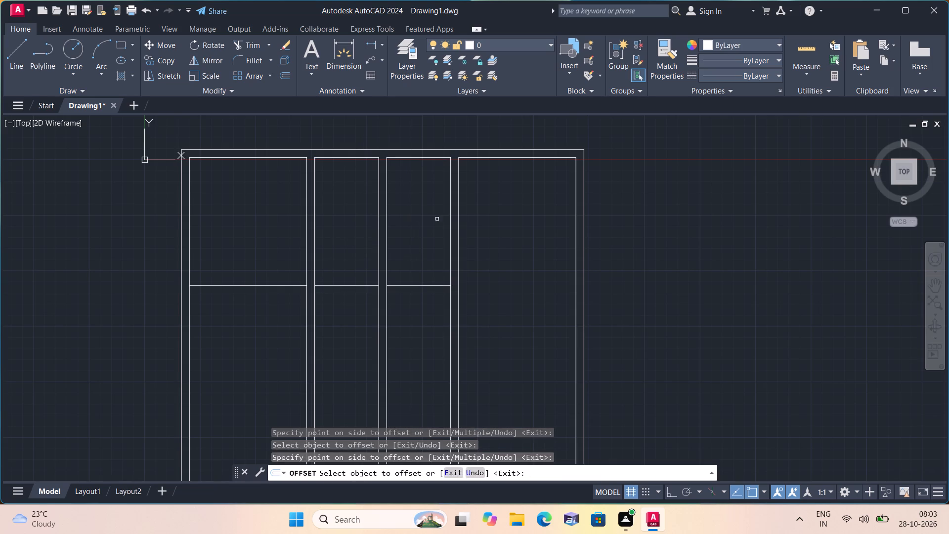
left_click(491, 158)
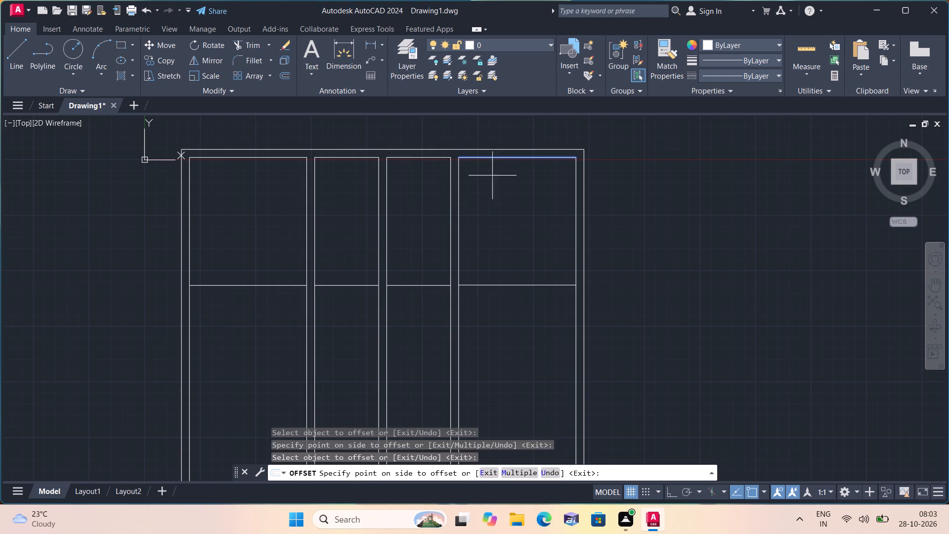
left_click(499, 212)
scroll(508, 253, "down", 1)
middle_click_drag(502, 246, 495, 219)
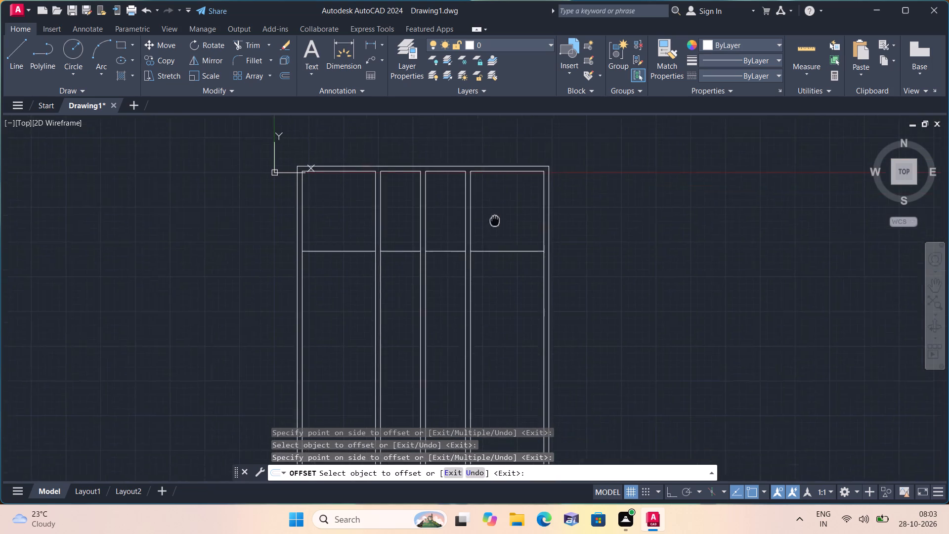
middle_click_drag(495, 219, 492, 186)
key("space")
Offset the four new horizontal room lines 9" downward to form the cross wall.
key("space")
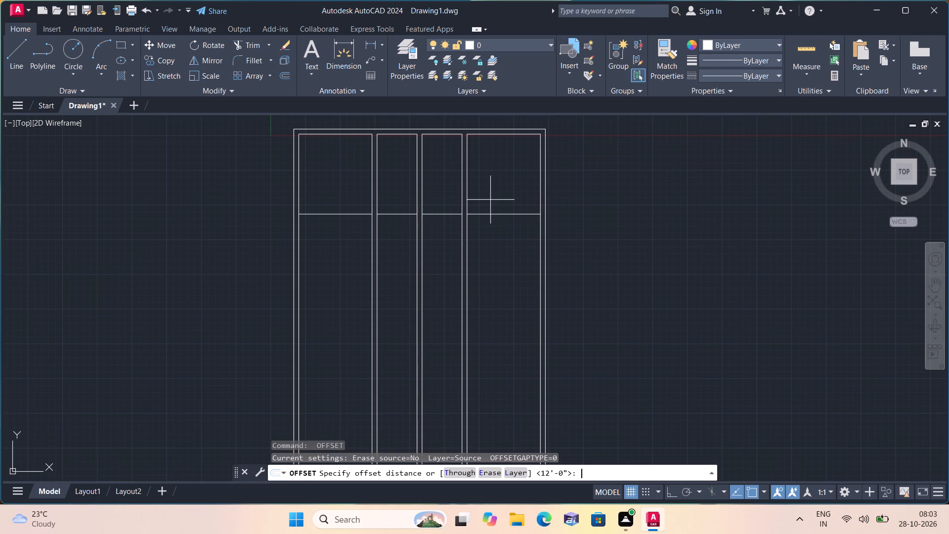
type("9\"")
key("space")
left_click(485, 214)
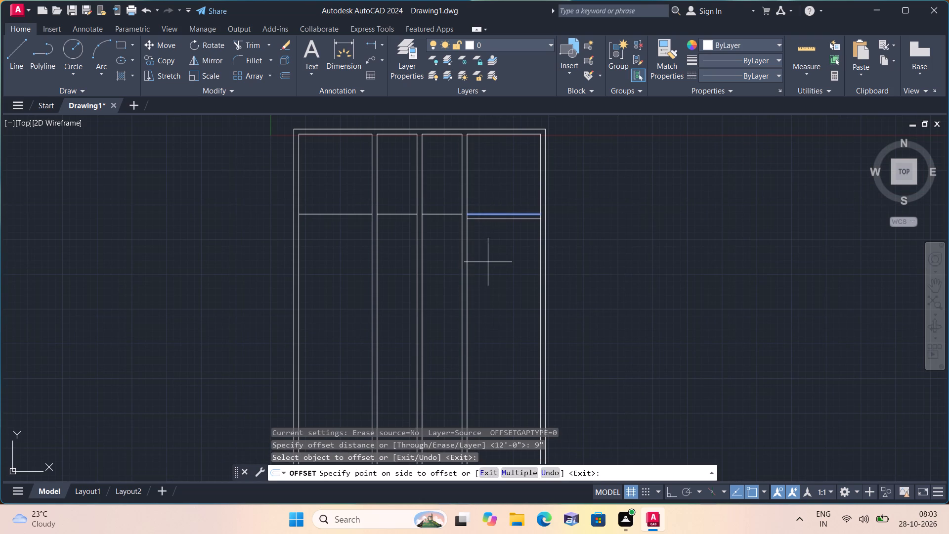
left_click(488, 262)
left_click(437, 213)
left_click(440, 252)
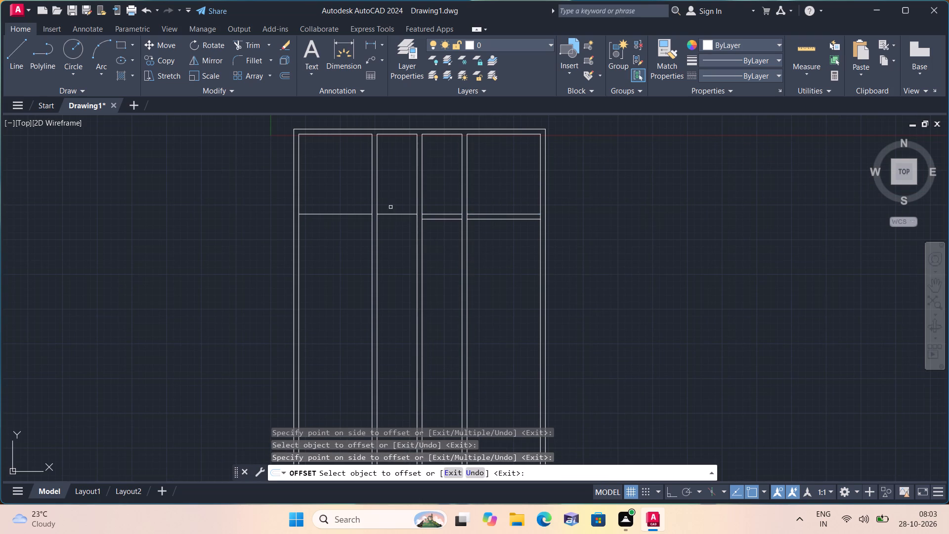
left_click(393, 214)
left_click(400, 252)
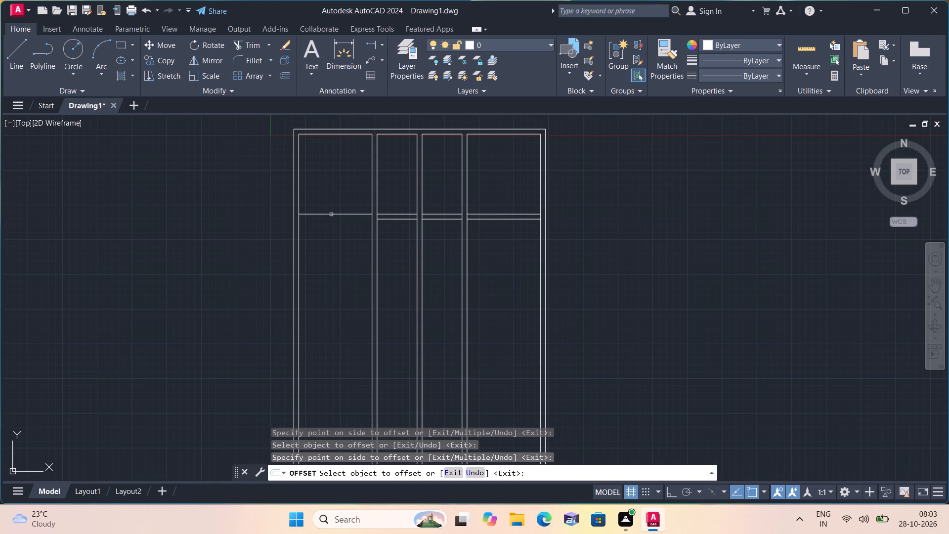
left_click(331, 214)
left_click(339, 255)
type("exte")
key("Escape")
Extend both cross wall lines across the three vertical partition walls to make them continuous.
type("exte")
key("space")
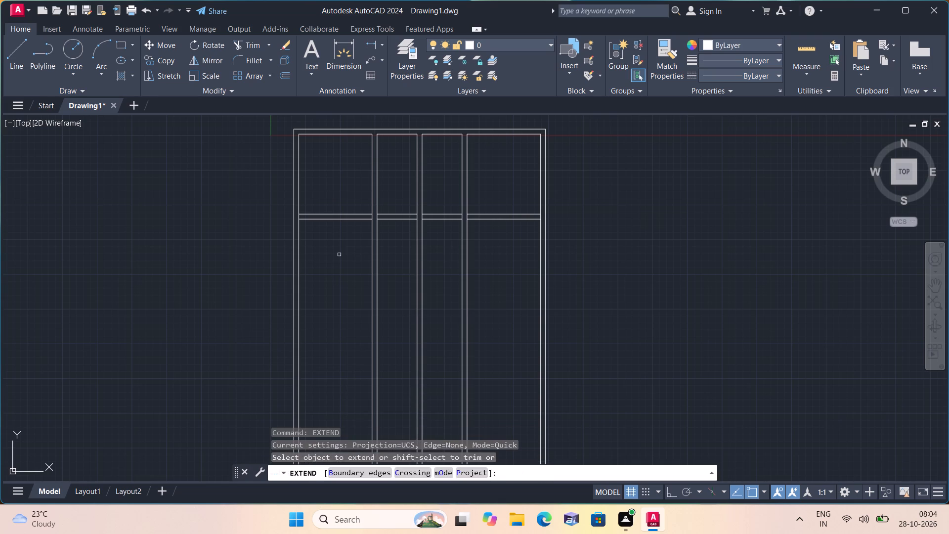
scroll(355, 209, "up", 1)
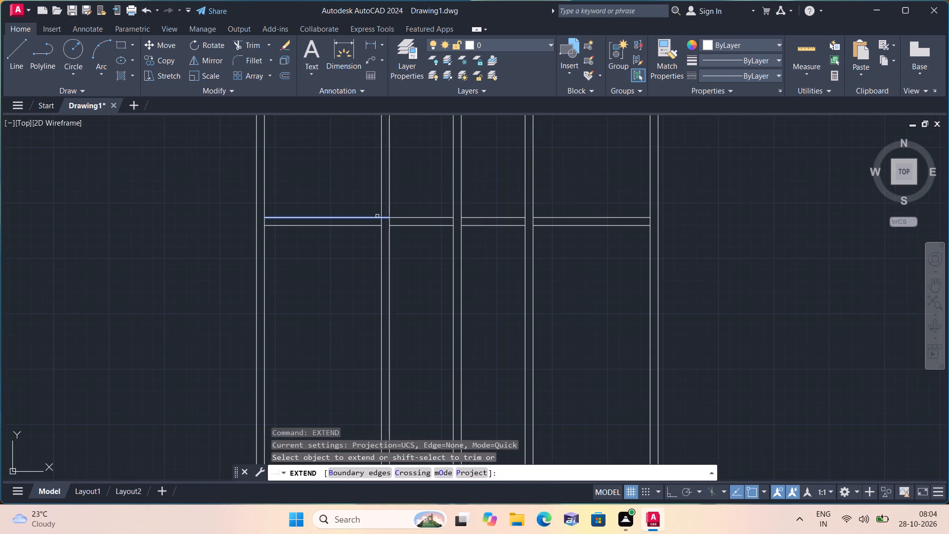
left_click(377, 216)
left_click(378, 226)
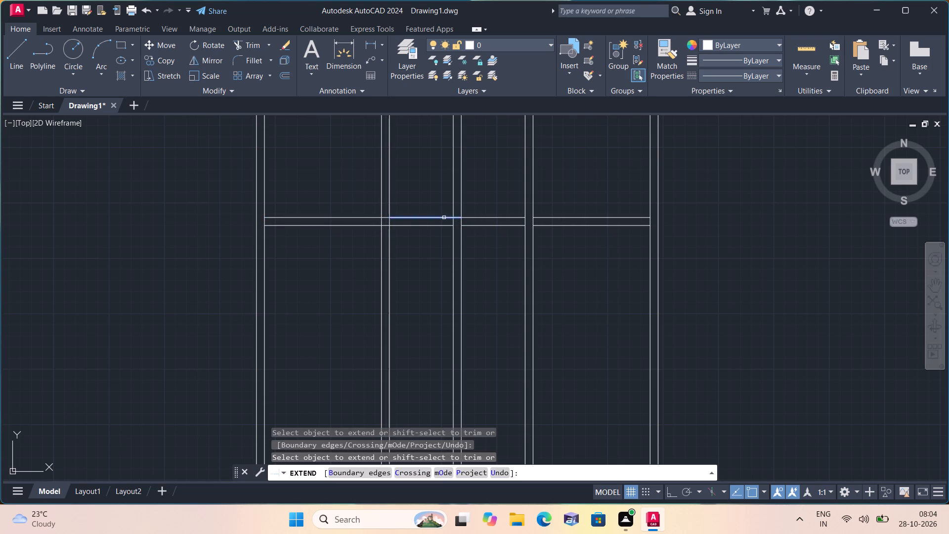
left_click(444, 218)
left_click(449, 224)
left_click(516, 219)
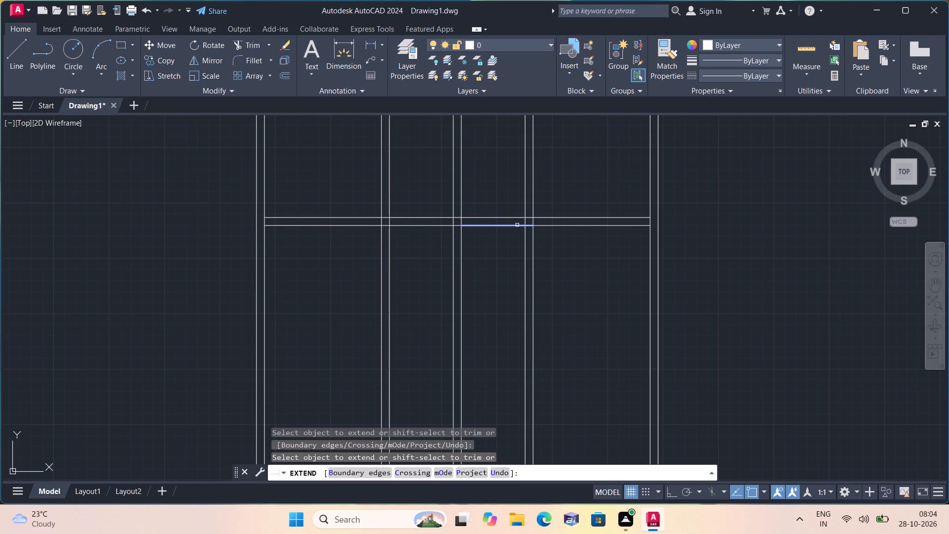
left_click(517, 225)
scroll(604, 214, "down", 1)
middle_click_drag(756, 214, 693, 194)
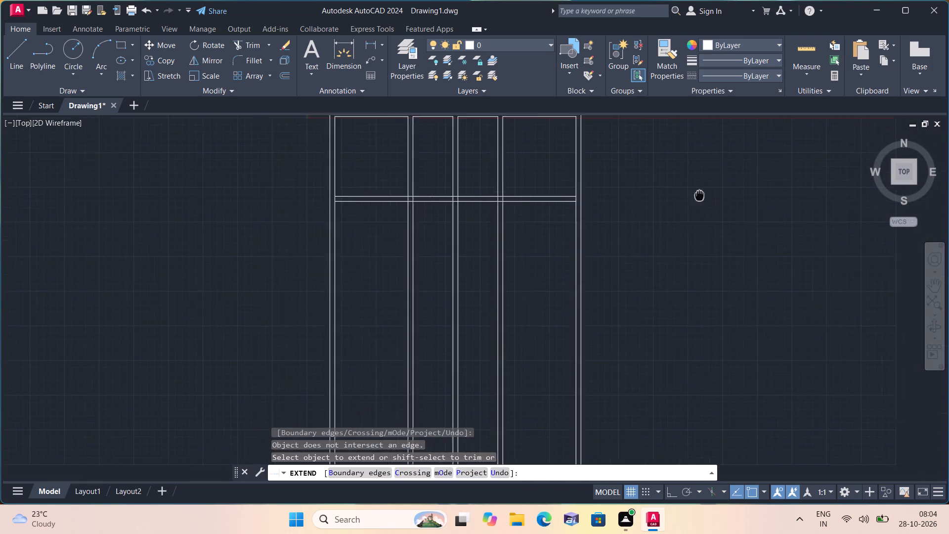
middle_click_drag(693, 194, 550, 239)
scroll(548, 245, "down", 1)
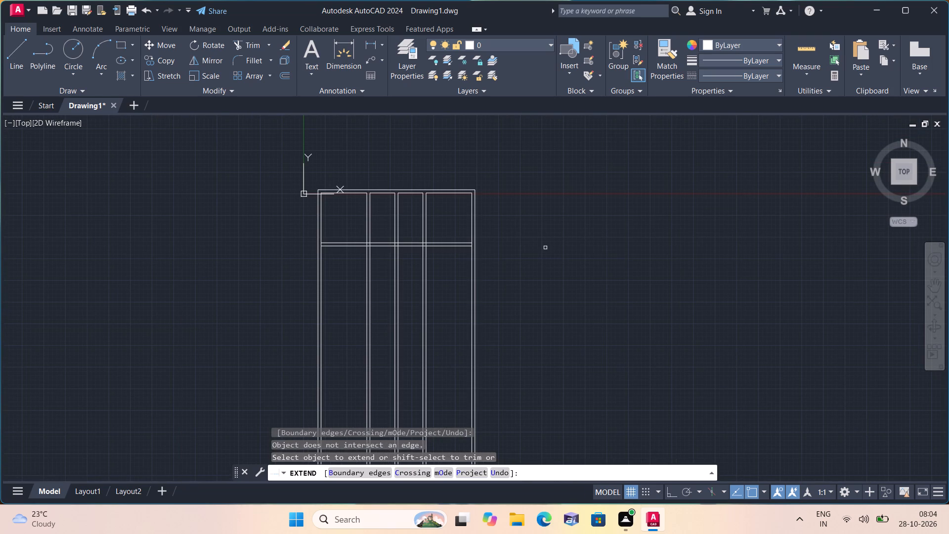
key("space")
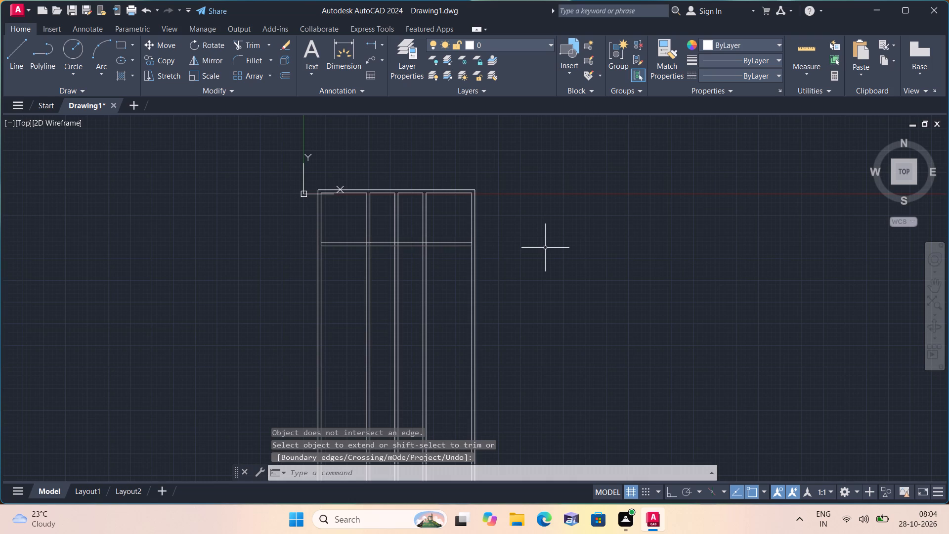
Trim the left outer wall's inner line between the cross wall lines, and the upper cross wall line within the first partition.
type("trim")
key("space")
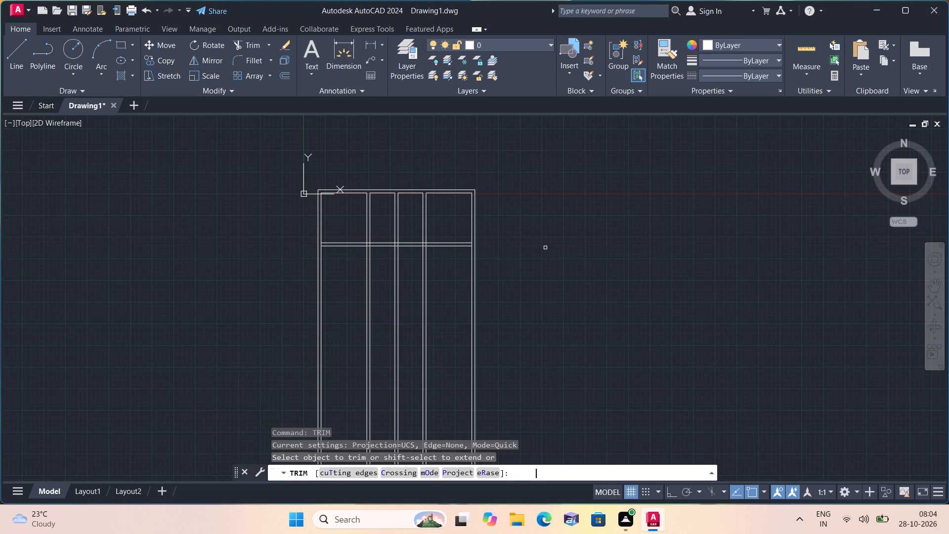
scroll(285, 260, "up", 1)
scroll(345, 249, "up", 1)
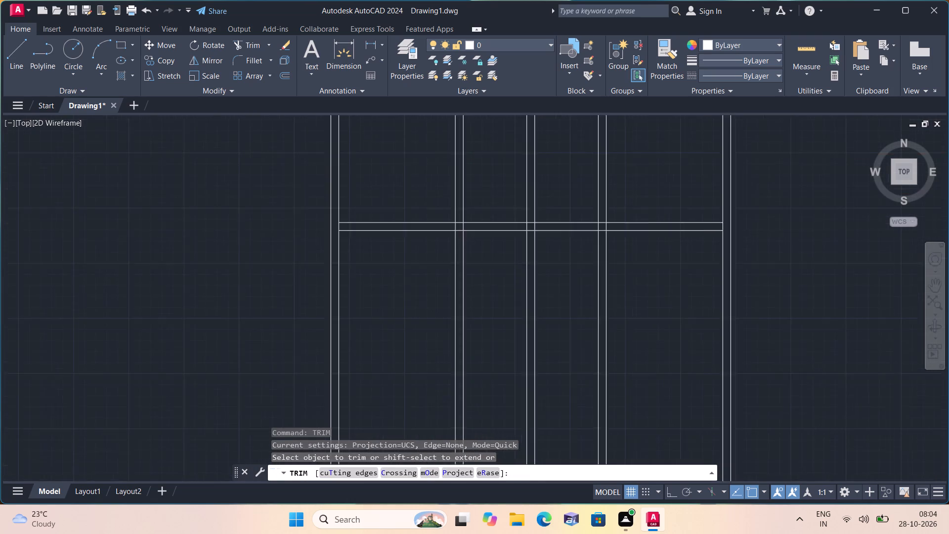
scroll(345, 249, "up", 1)
left_click(335, 214)
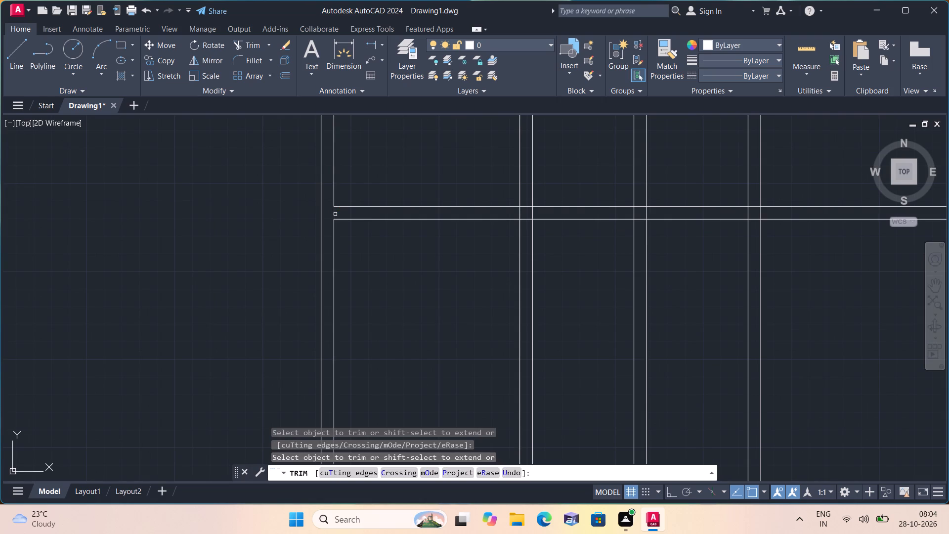
middle_click_drag(335, 214, 266, 236)
scroll(335, 214, "down", 1)
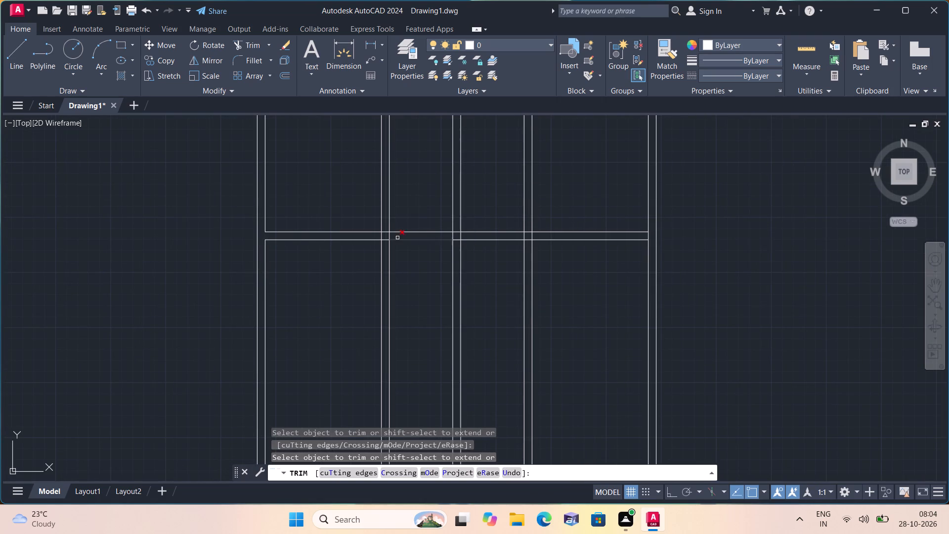
scroll(386, 235, "up", 1)
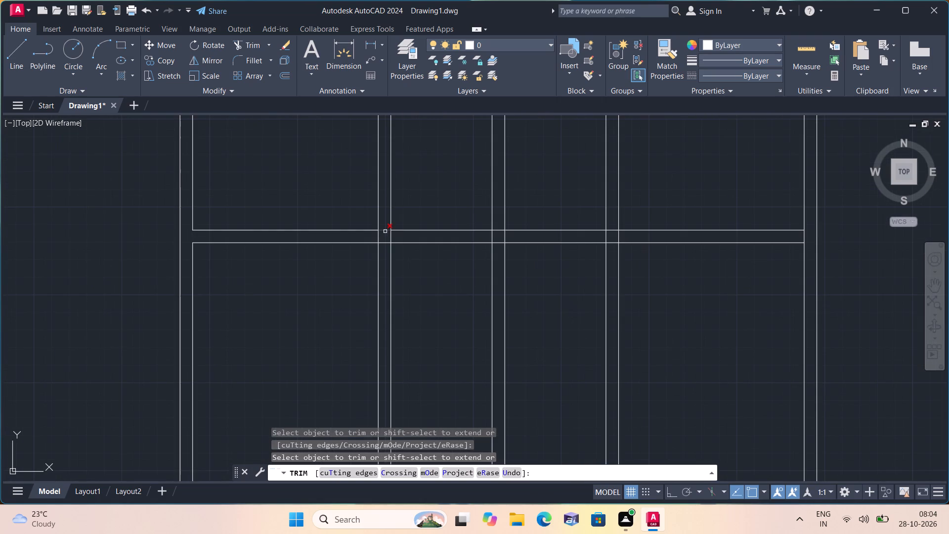
left_click(385, 231)
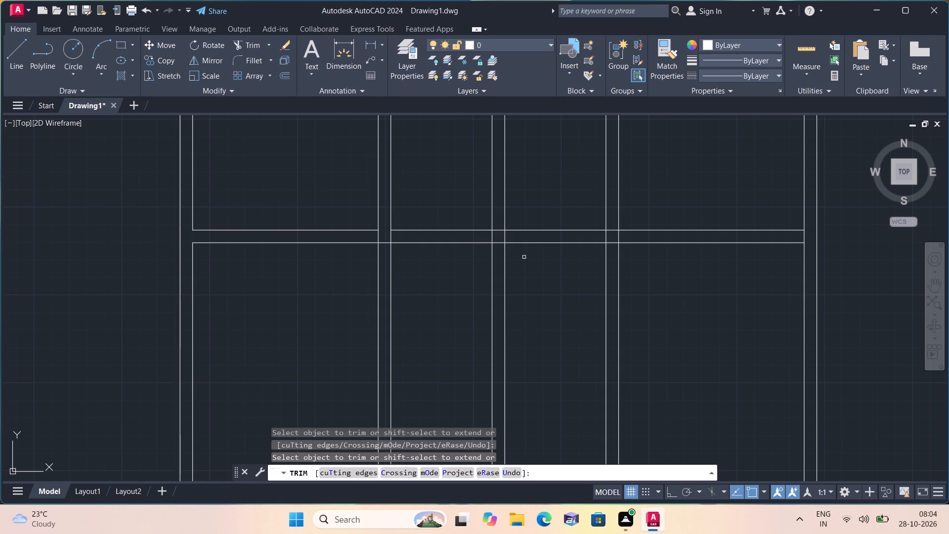
Trim all four lines crossing at the junction of the middle partition and the cross wall, leaving it open.
scroll(509, 268, "down", 1)
middle_click_drag(505, 270, 486, 291)
scroll(478, 277, "up", 2)
left_click(479, 266)
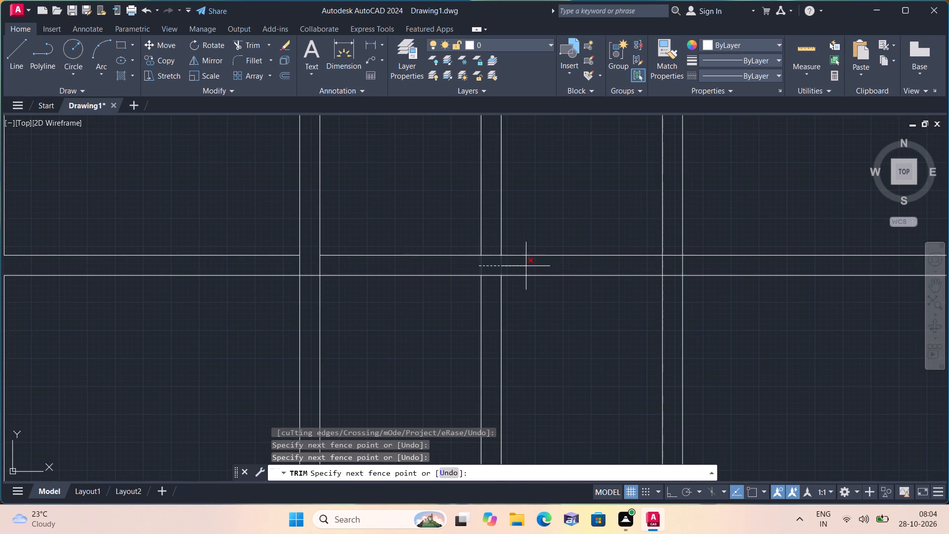
left_click(526, 266)
left_click(491, 248)
left_click(494, 289)
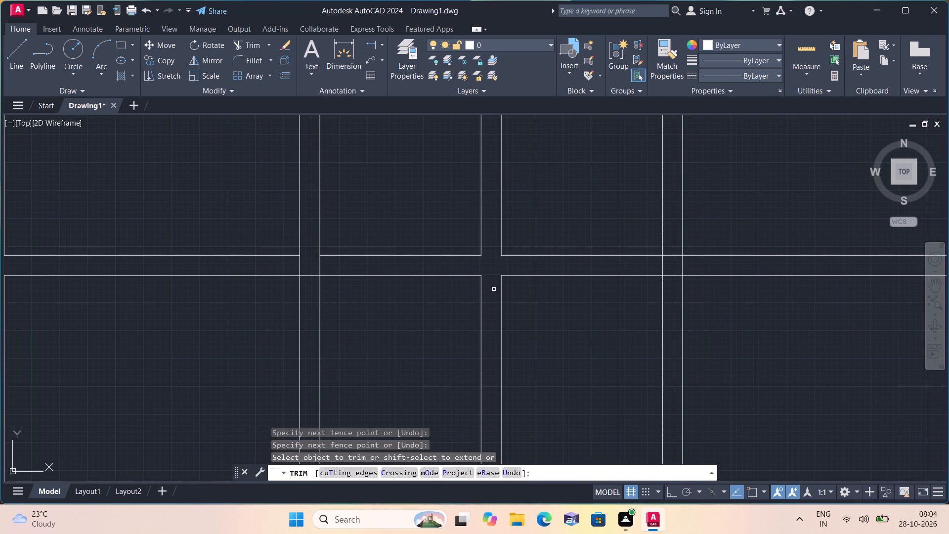
Trim the upper cross wall line within the third partition, and the right outer wall's inner line between the cross wall lines.
scroll(494, 282, "down", 1)
left_click(606, 265)
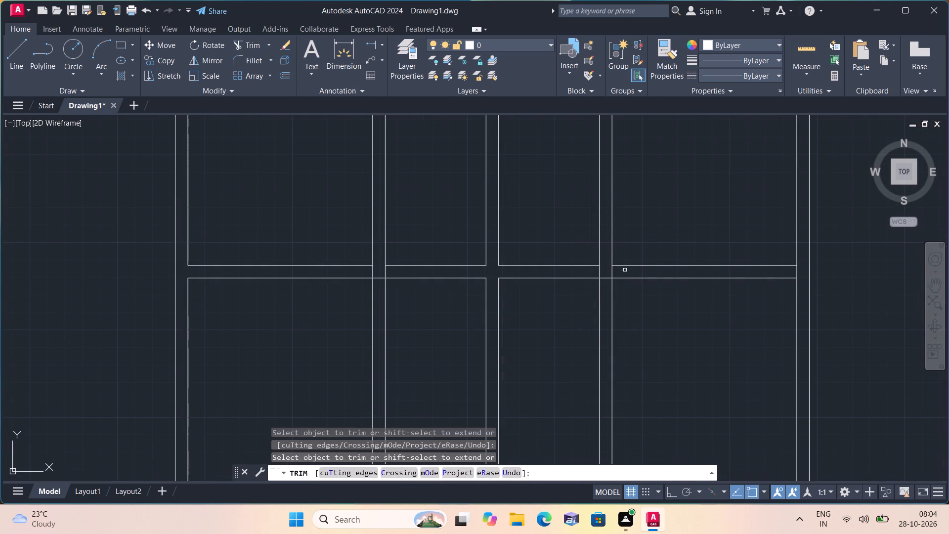
left_click(798, 272)
middle_click_drag(702, 347, 602, 308)
scroll(591, 309, "down", 1)
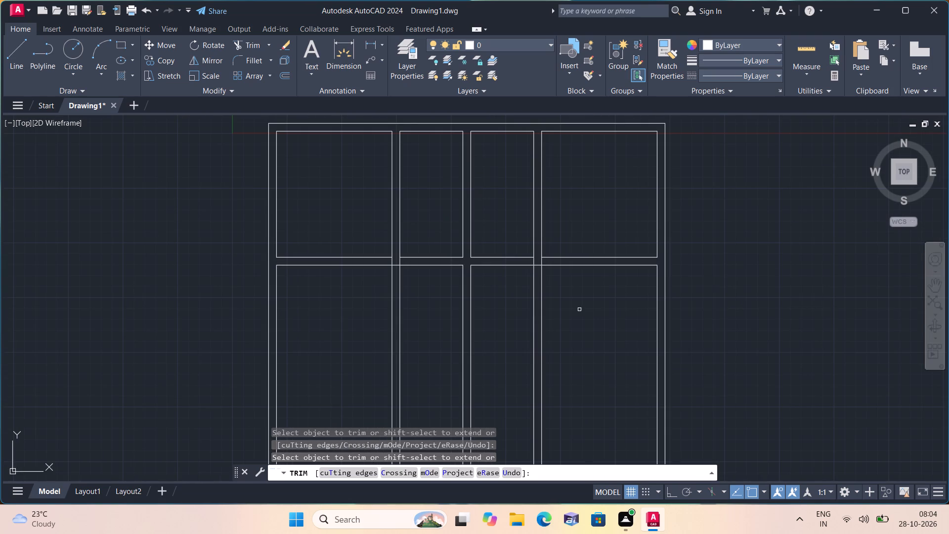
key("space")
Offset the cross wall's lower line 5' downward in the leftmost and rightmost rooms.
type("o")
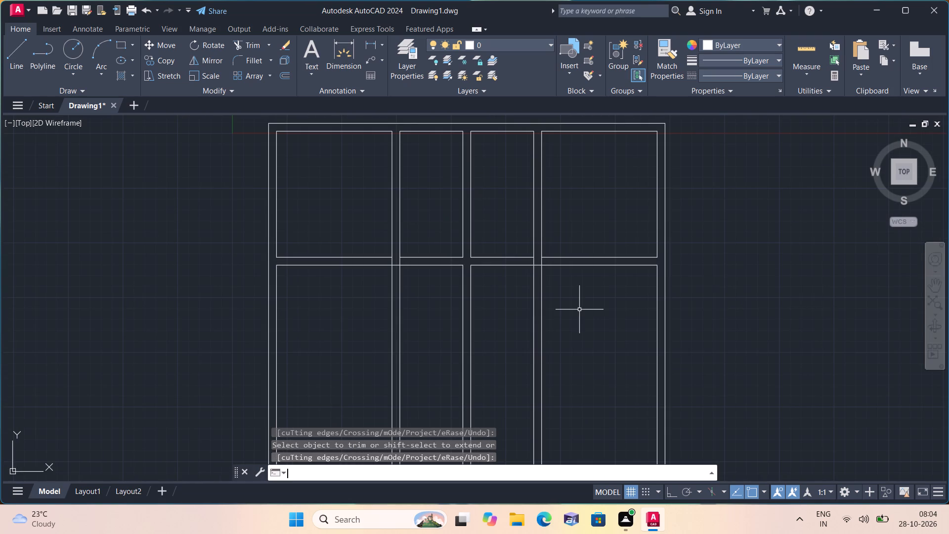
type("ff")
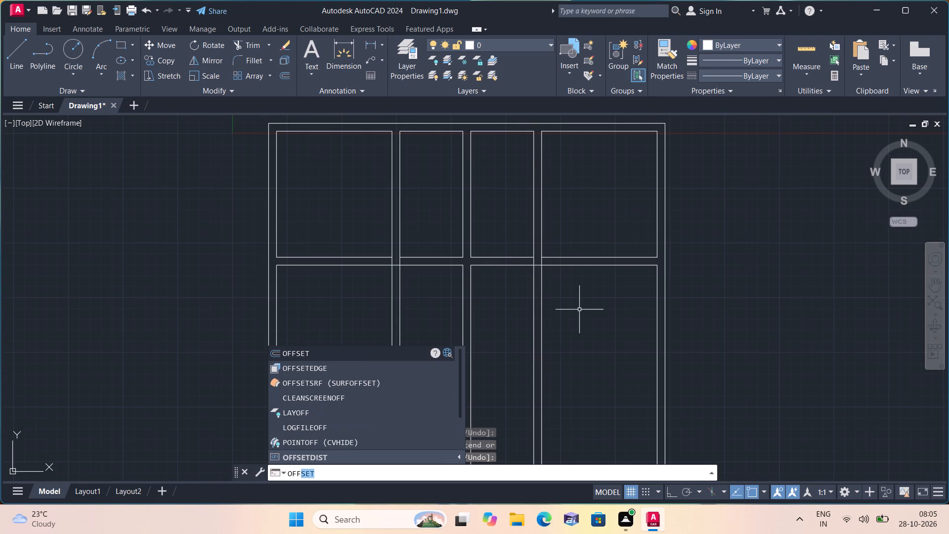
key("space")
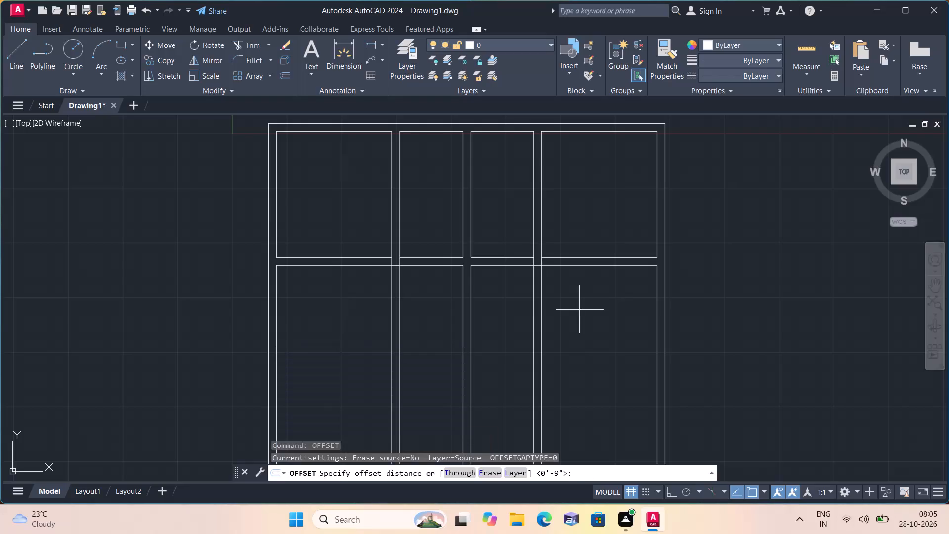
type("5'")
key("space")
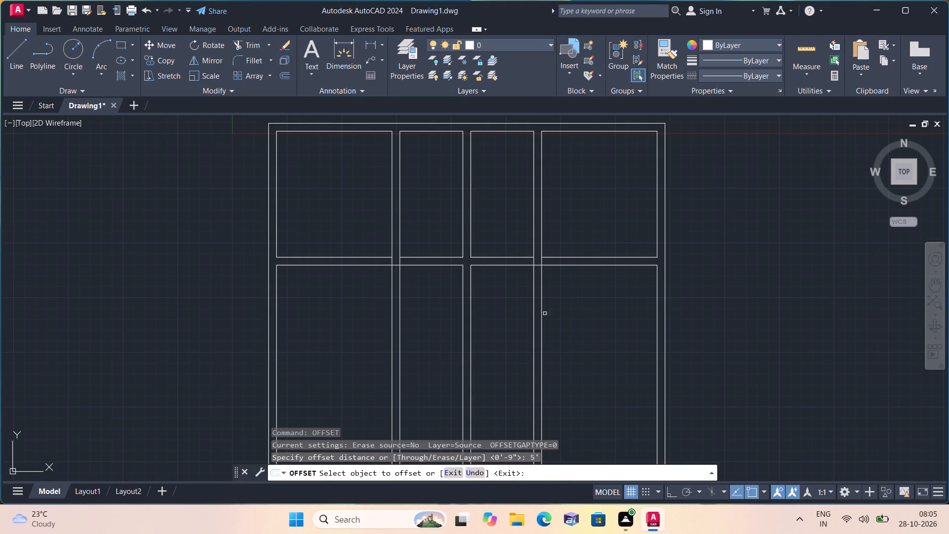
left_click(360, 264)
left_click(363, 340)
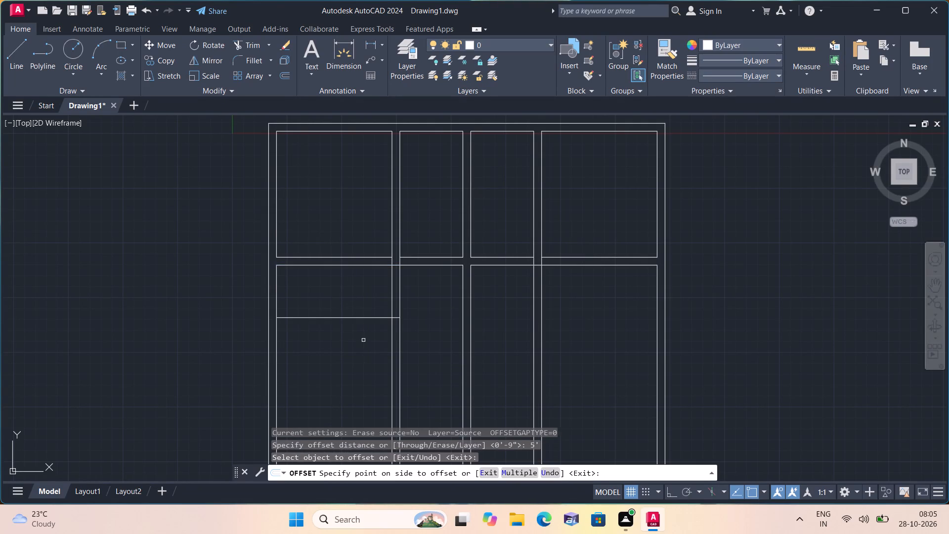
left_click(592, 265)
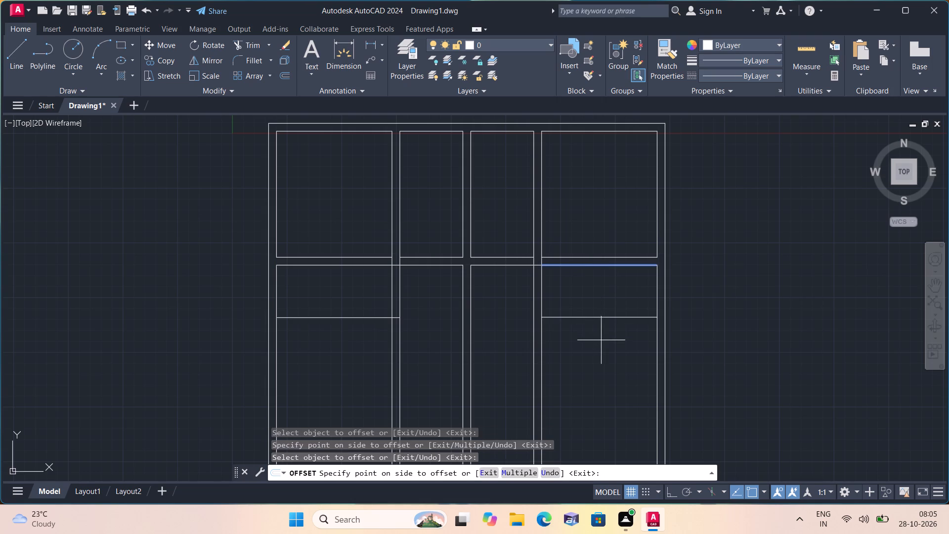
left_click(601, 340)
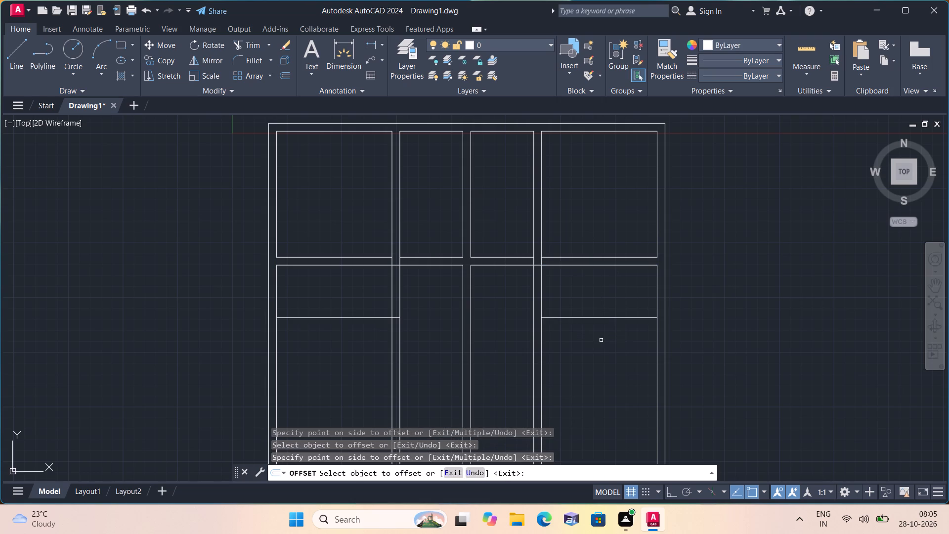
key("space")
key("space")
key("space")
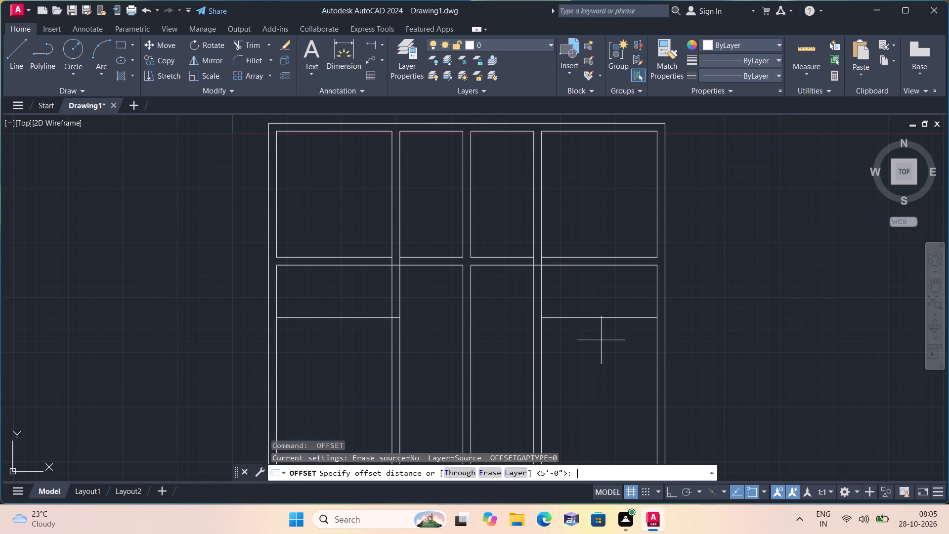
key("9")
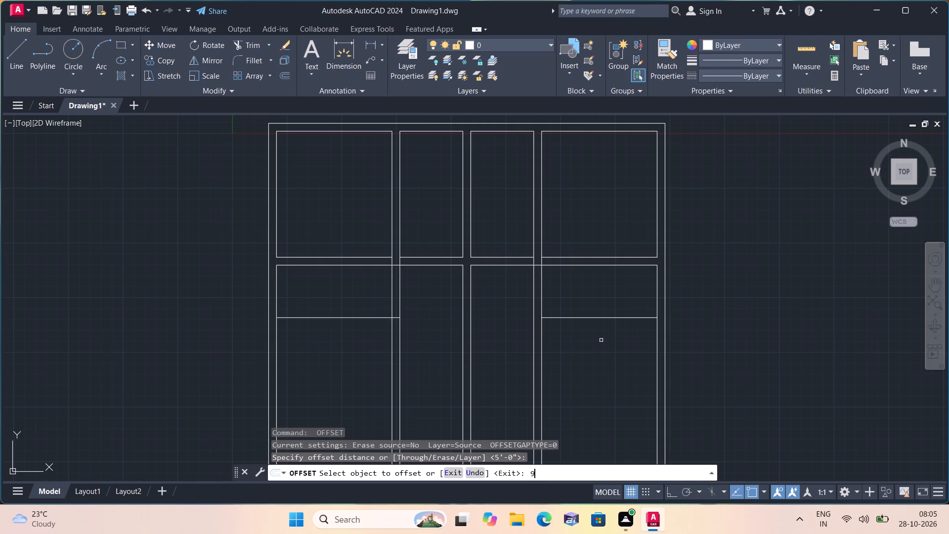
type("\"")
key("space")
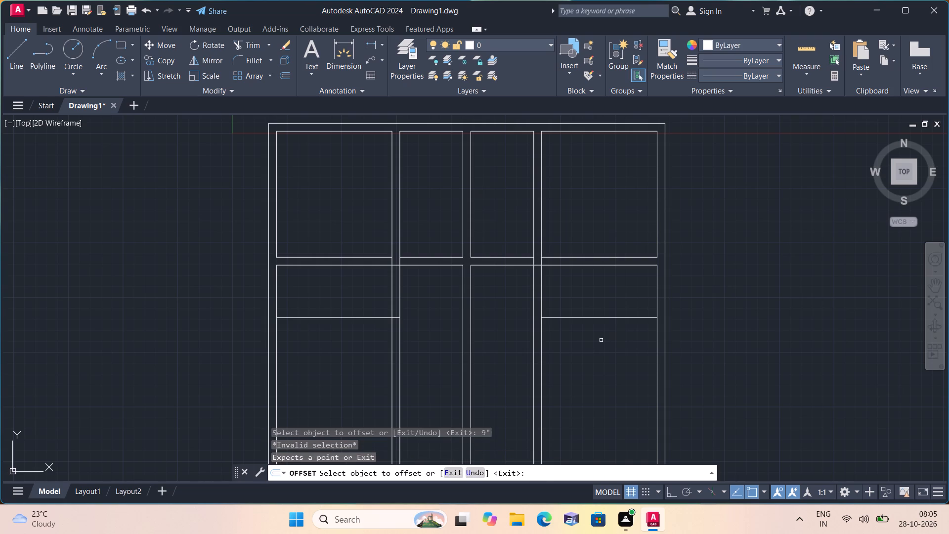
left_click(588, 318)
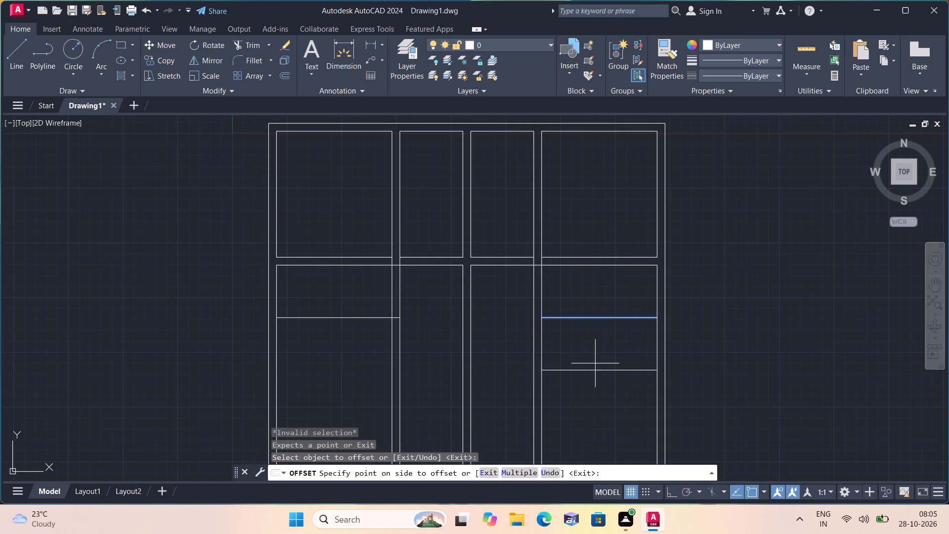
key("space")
Offset the two new horizontal lines in the rightmost and leftmost rooms 9" downward to form walls.
key("space")
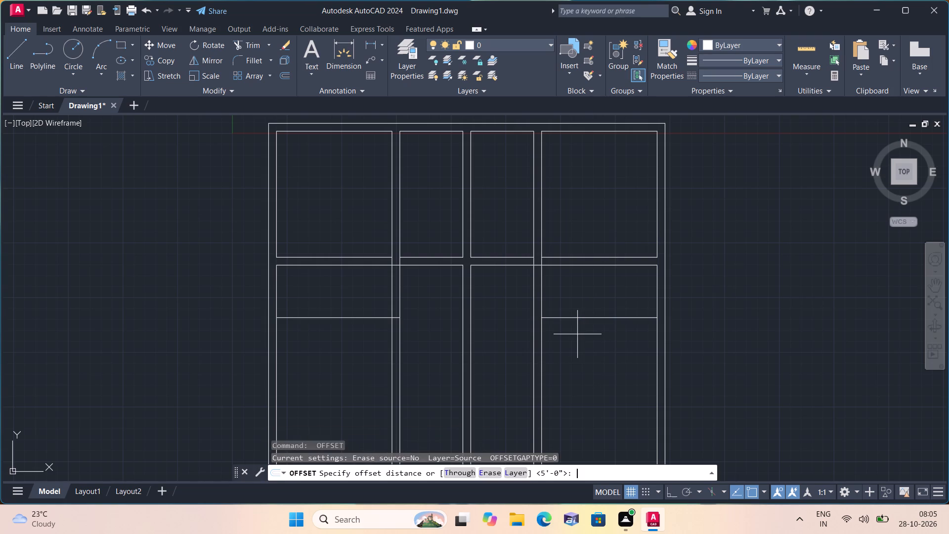
type("9\"")
key("space")
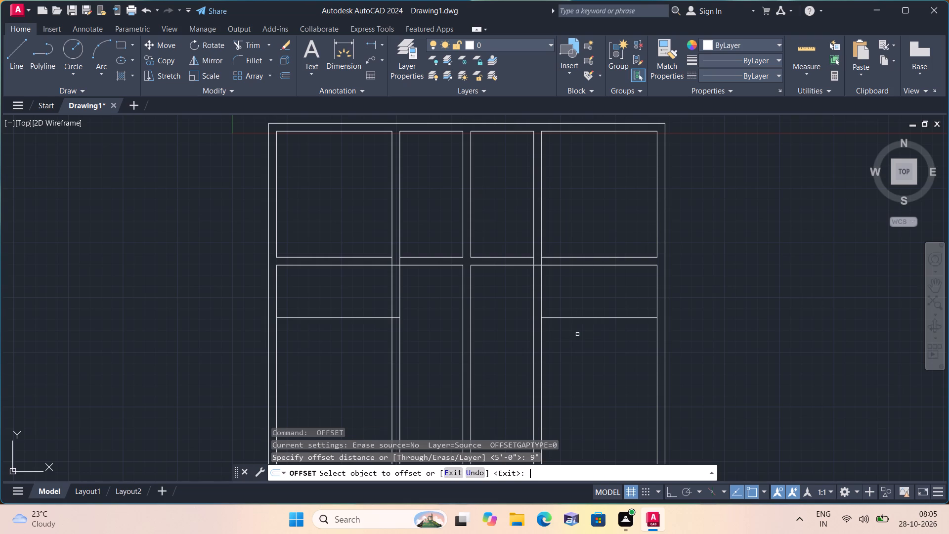
left_click(561, 315)
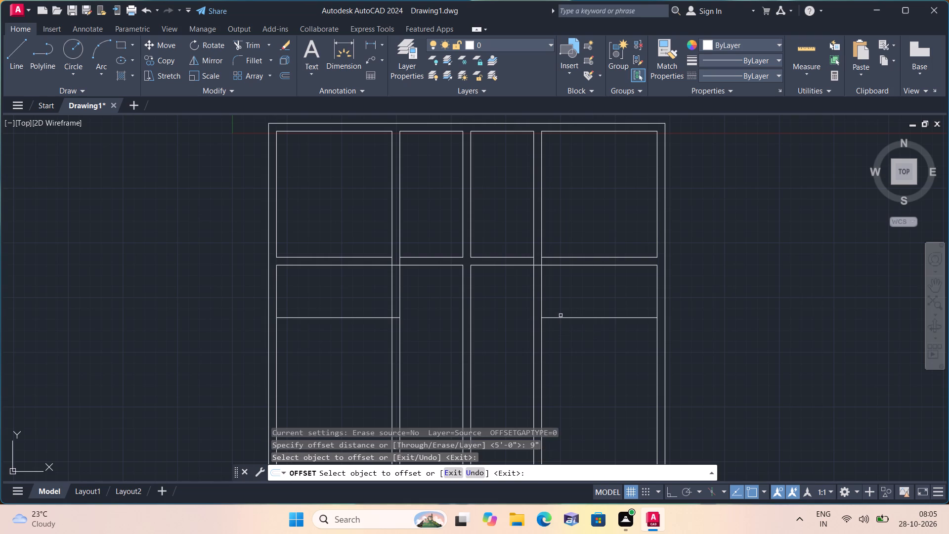
left_click(562, 317)
left_click(581, 359)
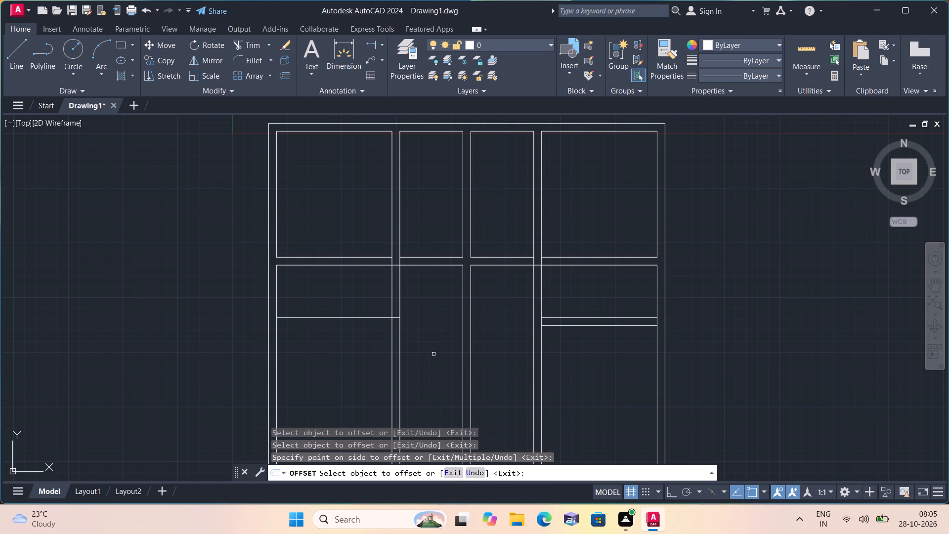
left_click(372, 316)
left_click(376, 350)
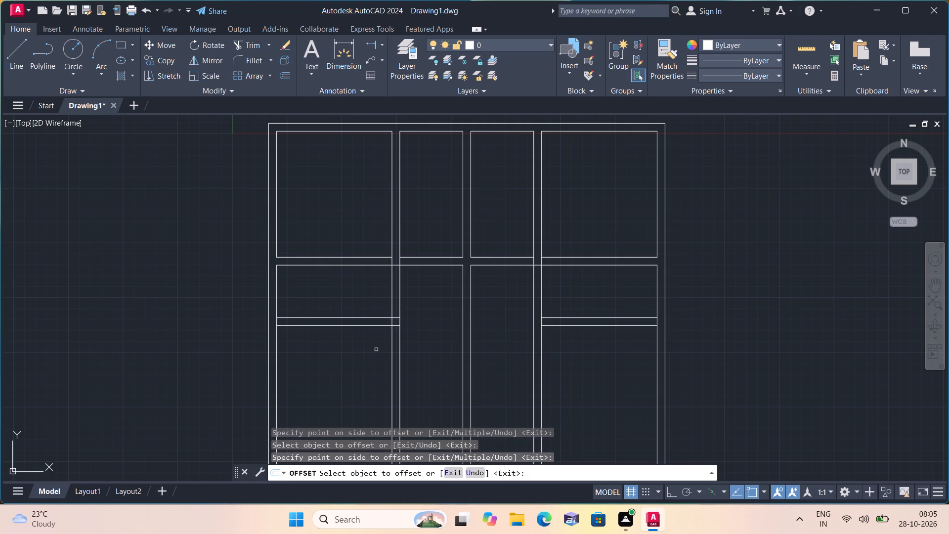
key("space")
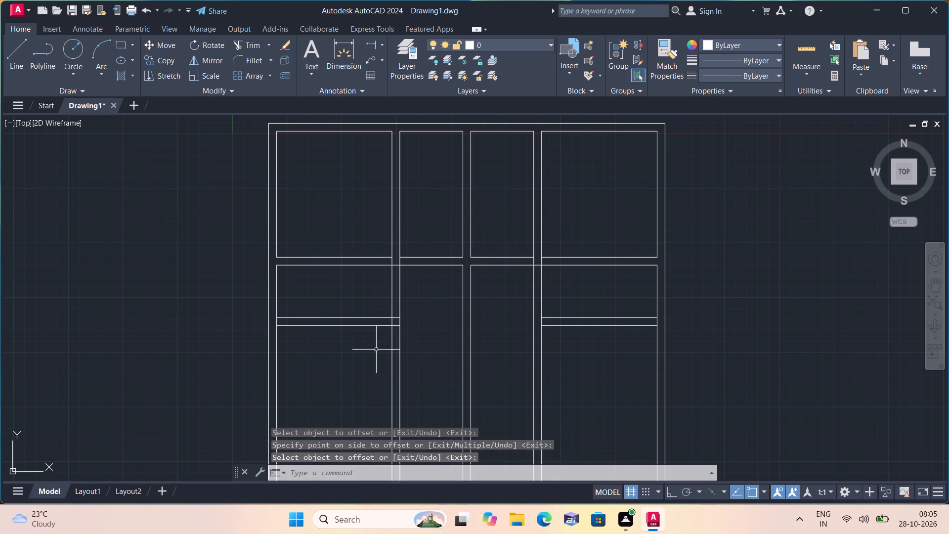
Offset the lower line of each new 9" wall 4'7" downward in the leftmost and rightmost rooms.
key("space")
type("4'")
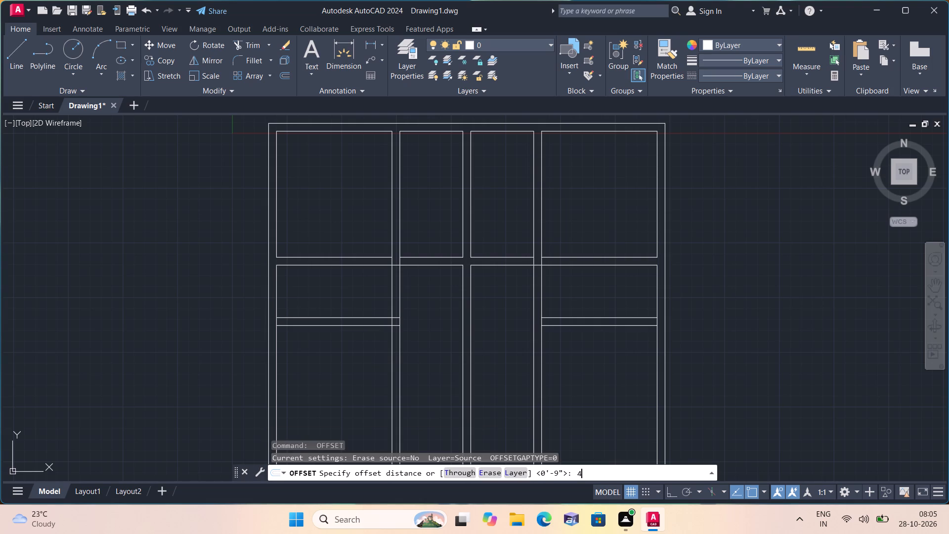
type("7\"")
key("space")
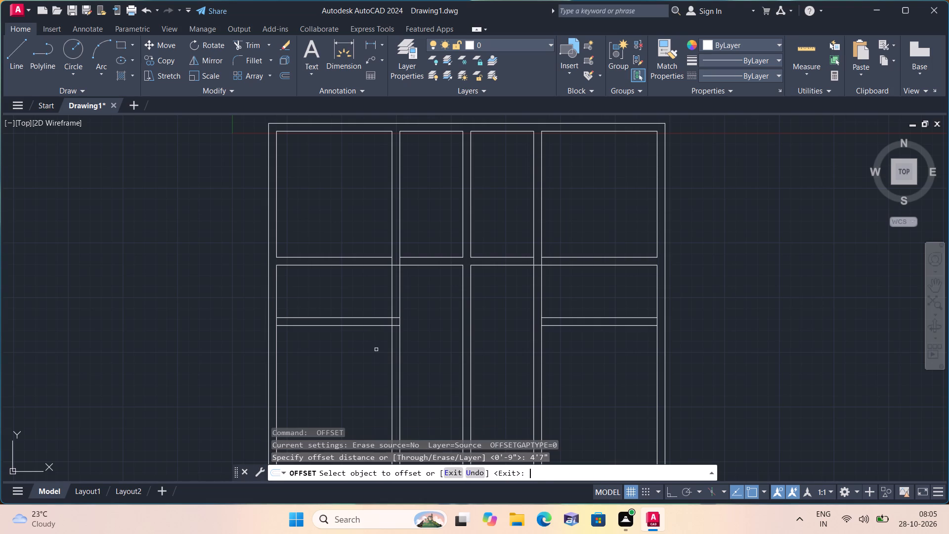
left_click(327, 324)
left_click(352, 389)
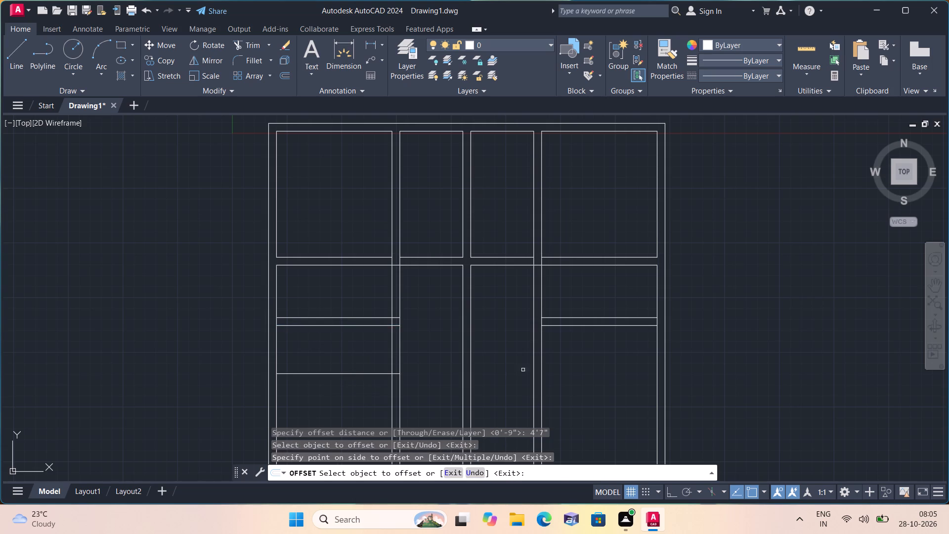
left_click(565, 326)
left_click(588, 381)
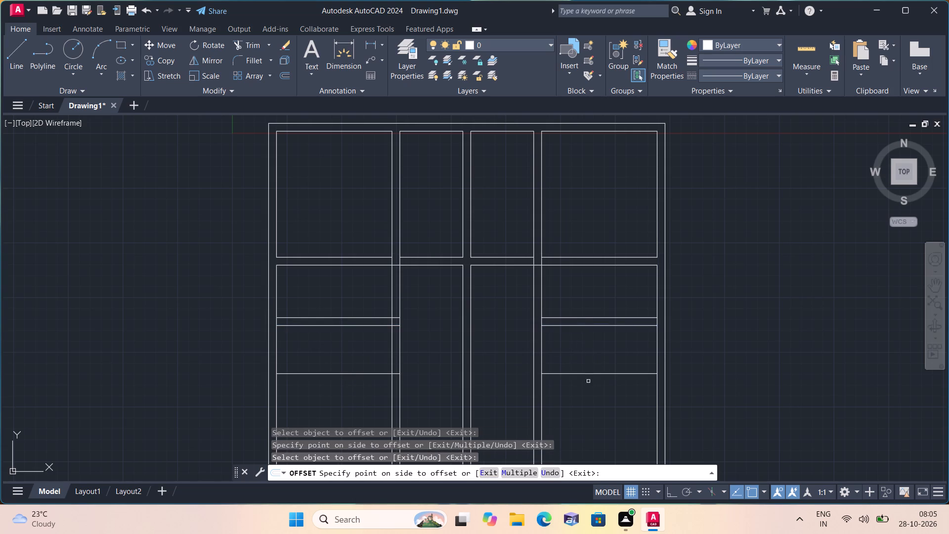
middle_click_drag(587, 391, 563, 284)
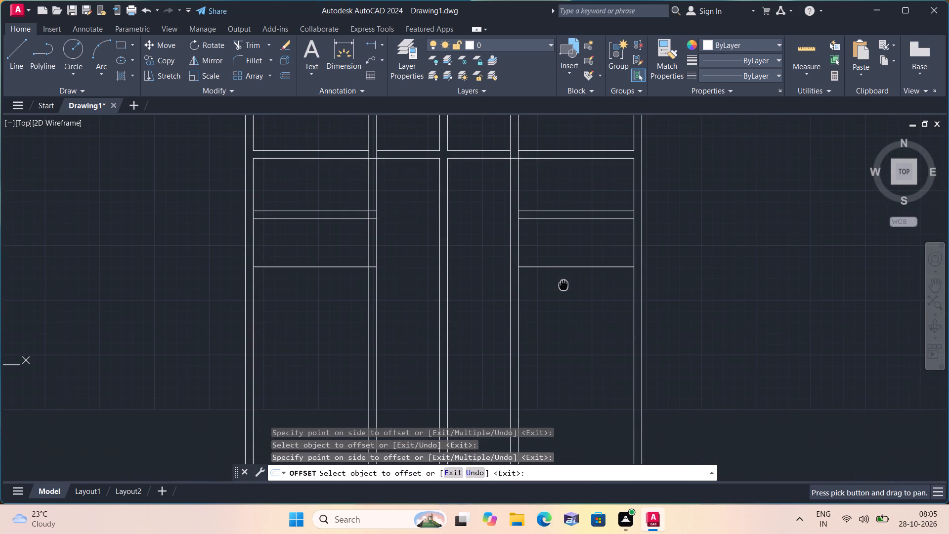
key("space")
Offset the lowest horizontal line in the rightmost and leftmost rooms 9" downward to form walls.
key("space")
type("9\"")
key("space")
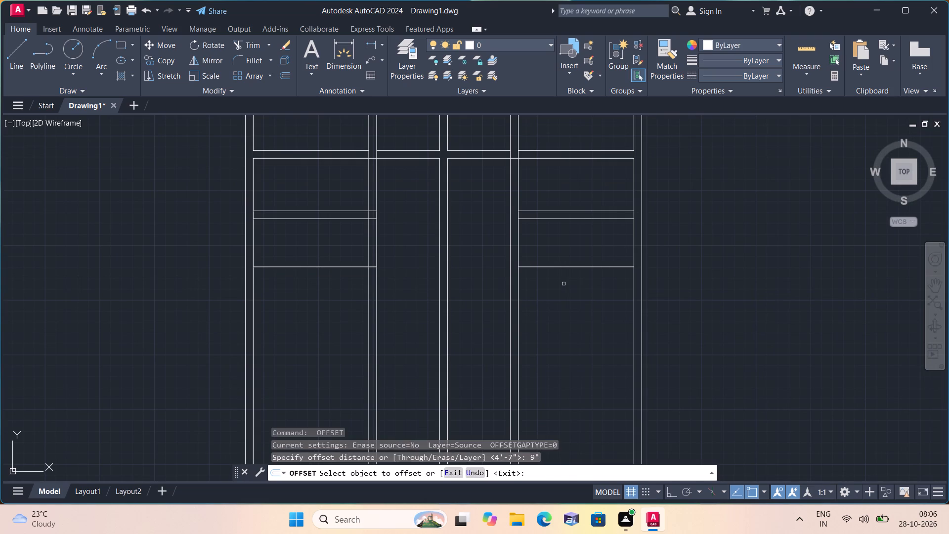
left_click(565, 267)
left_click(576, 323)
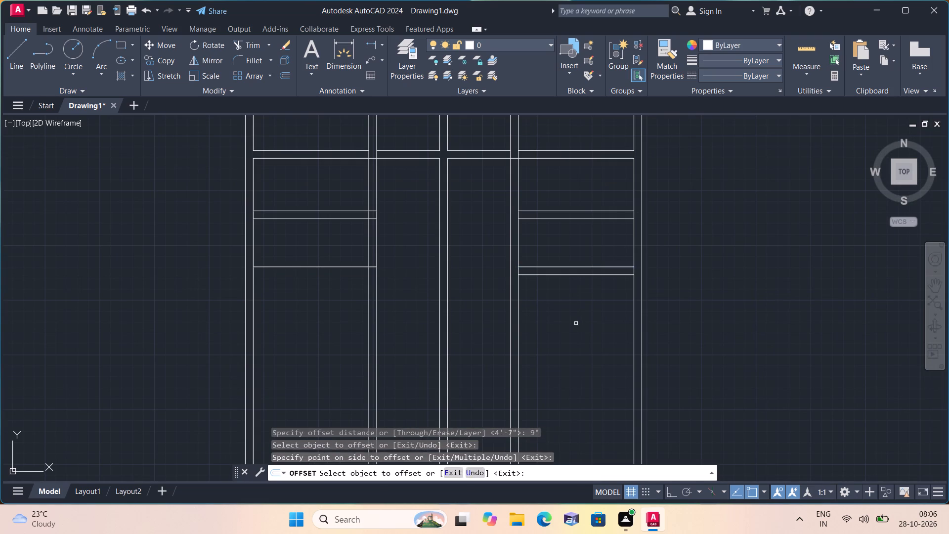
left_click(359, 268)
left_click(345, 305)
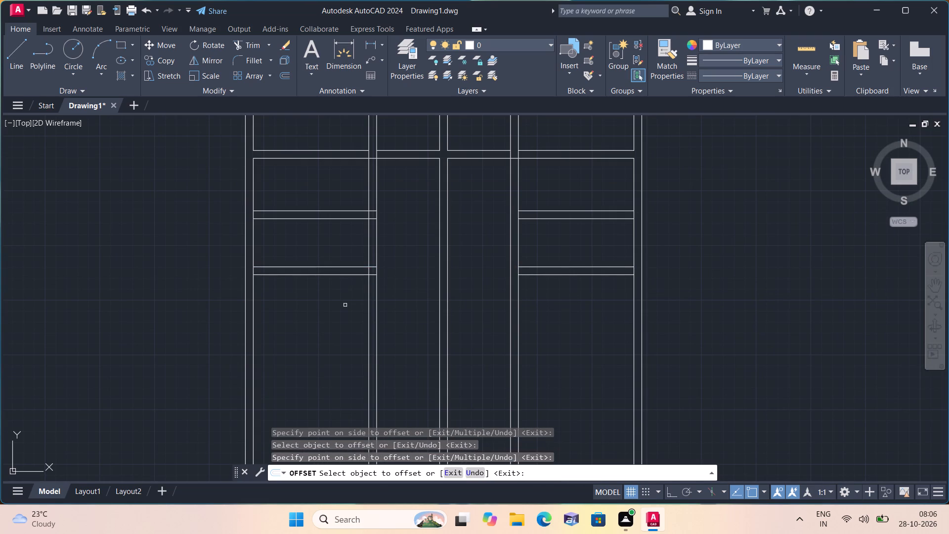
key("space")
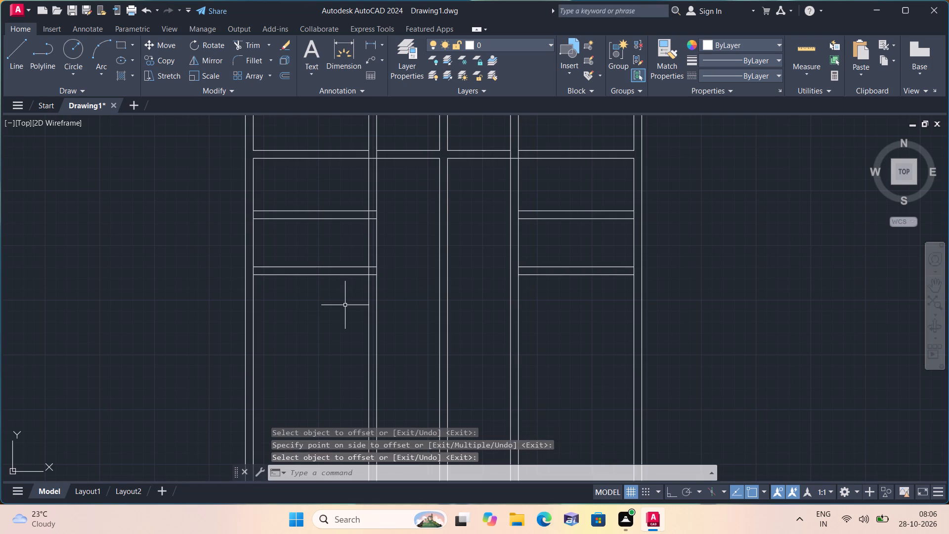
Extend both lines of the leftmost room's lowest wall across the middle rooms to meet the rightmost room's matching wall.
type("exte")
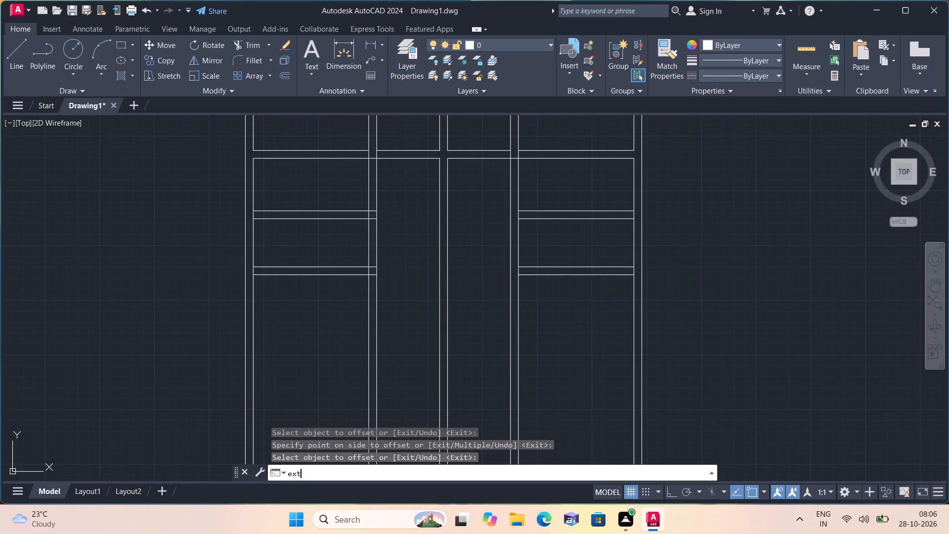
key("space")
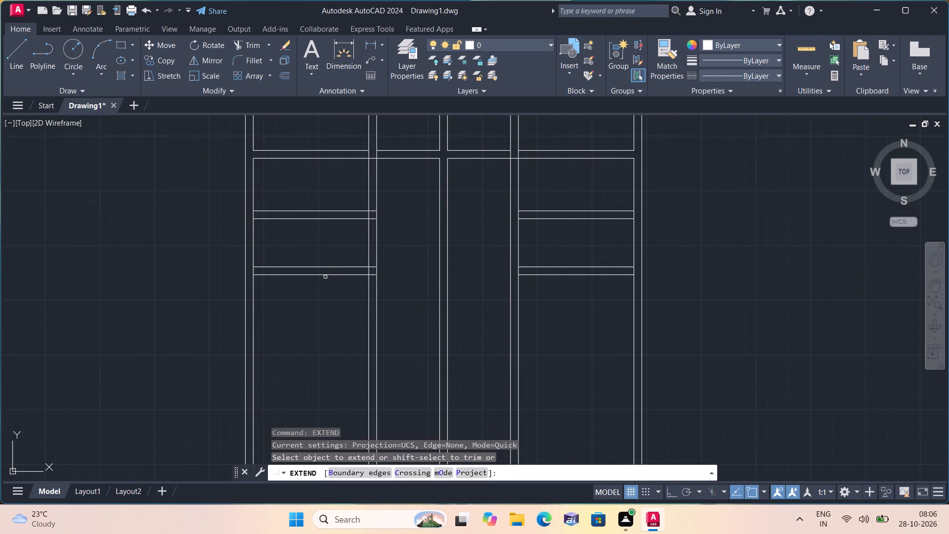
left_click_drag(341, 253, 356, 293)
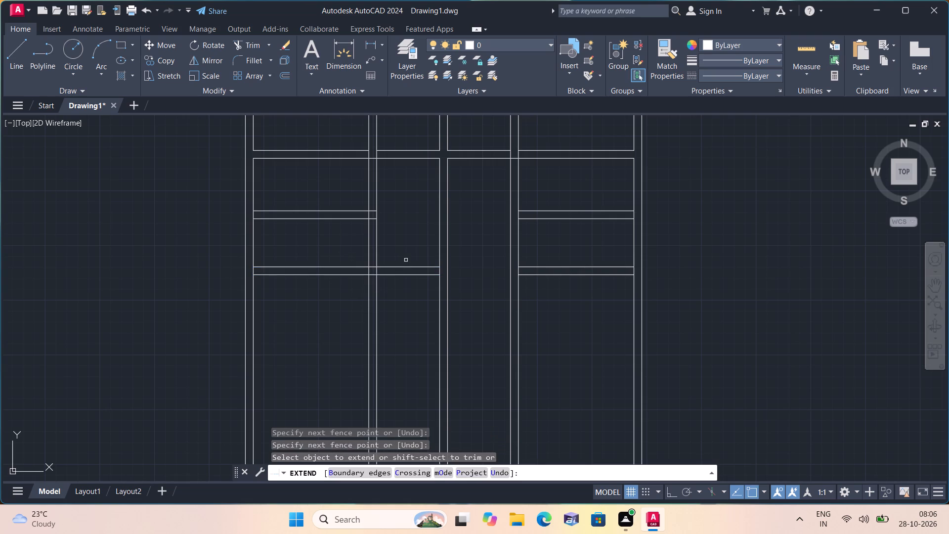
left_click_drag(406, 260, 417, 295)
left_click_drag(421, 261, 428, 295)
left_click_drag(479, 262, 487, 296)
key("space")
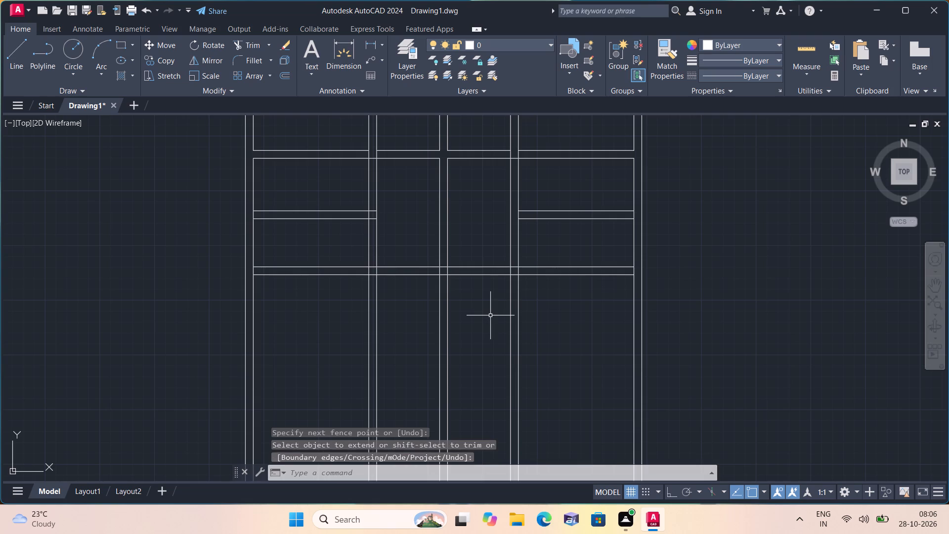
Trim the first and third partitions' lines between the two full-width cross walls, including the leftover piece inside the left short wall.
type("trim")
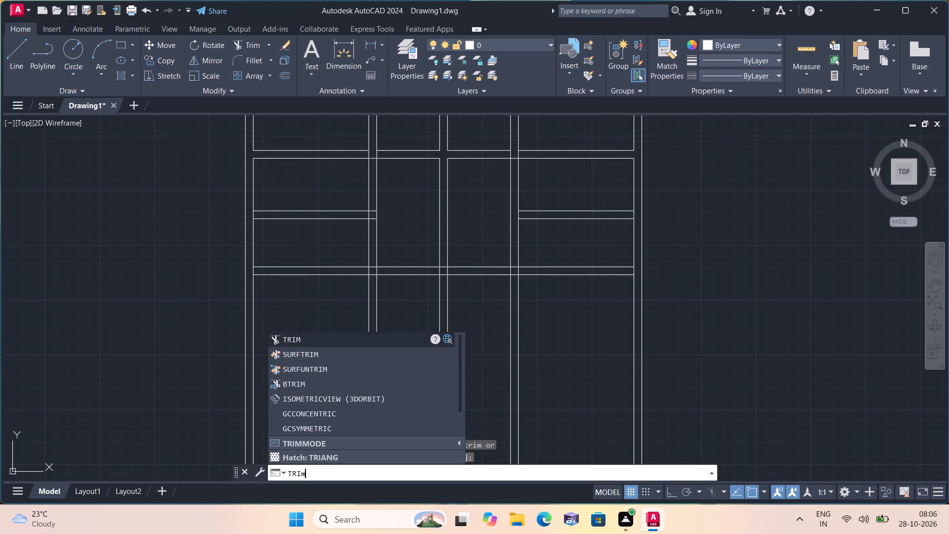
key("space")
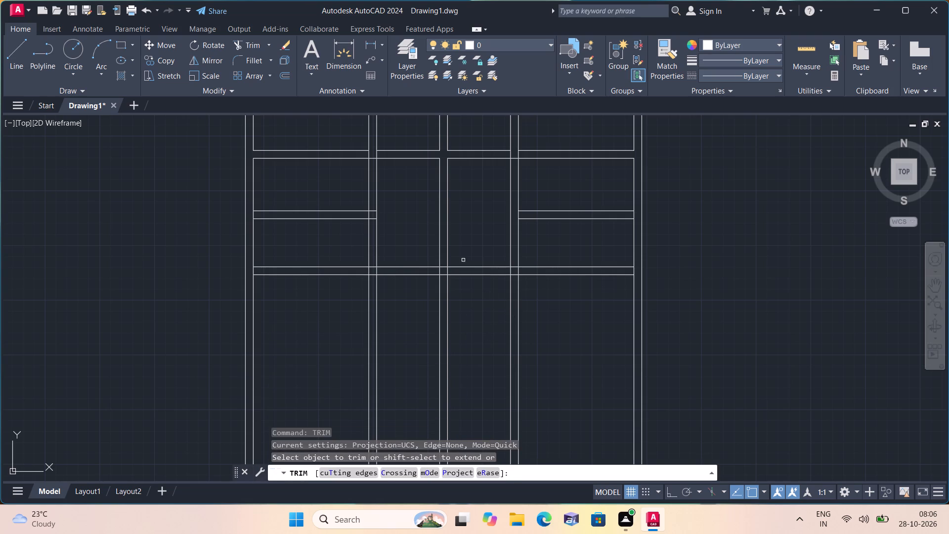
scroll(410, 176, "down", 1)
scroll(410, 176, "up", 1)
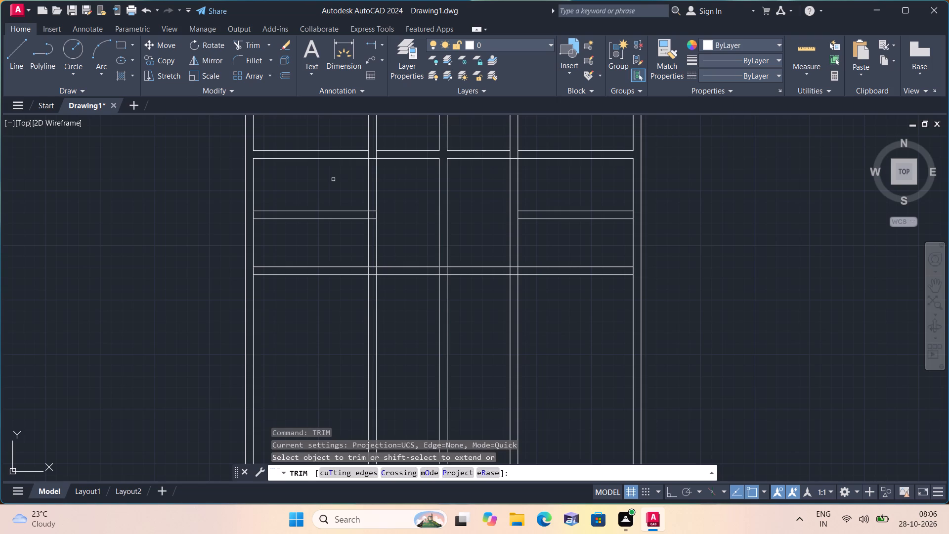
left_click_drag(333, 179, 366, 240)
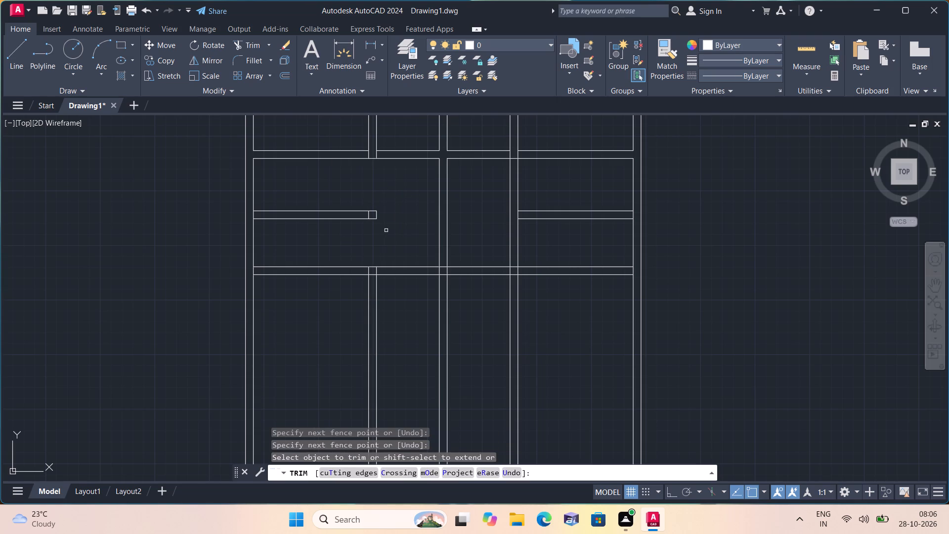
left_click_drag(539, 178, 547, 242)
scroll(478, 204, "down", 1)
middle_click_drag(477, 206, 456, 234)
scroll(456, 234, "up", 1)
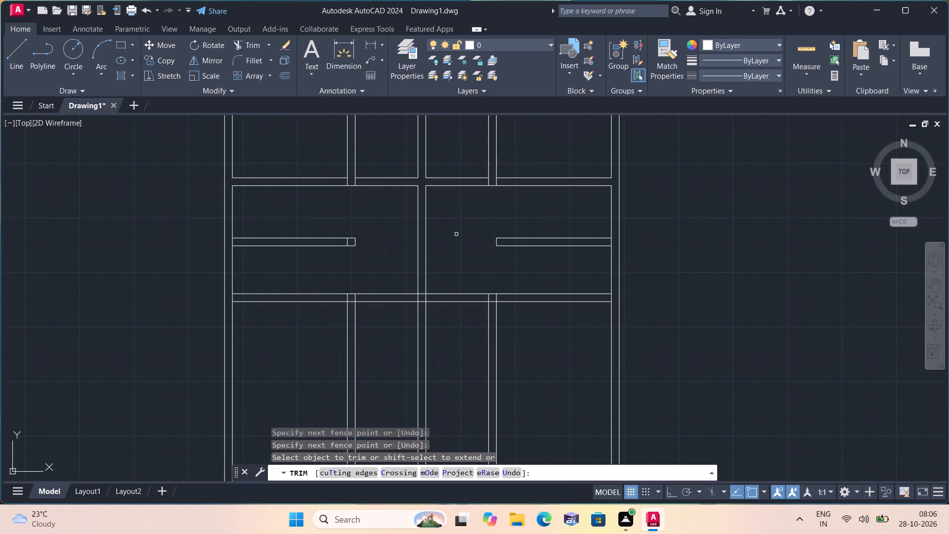
scroll(290, 239, "up", 1)
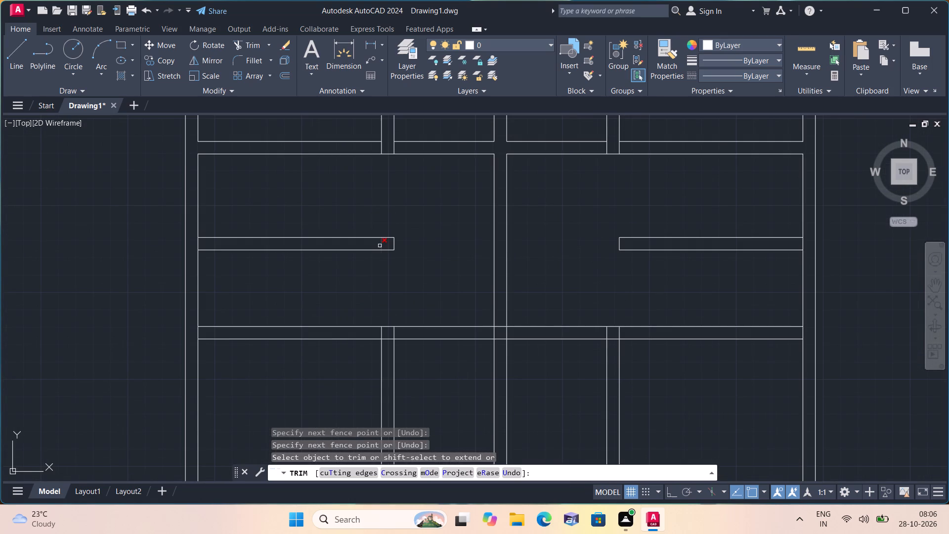
left_click(380, 246)
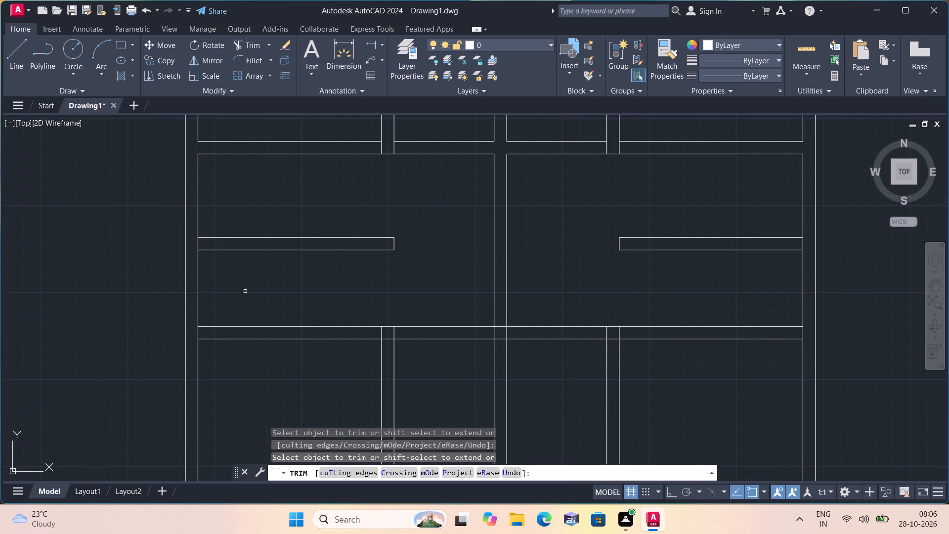
Trim the left and right outer walls' inner lines where the short walls and the lower cross wall join them.
middle_click_drag(246, 291, 259, 238)
scroll(208, 207, "up", 1)
left_click(209, 184)
left_click(223, 182)
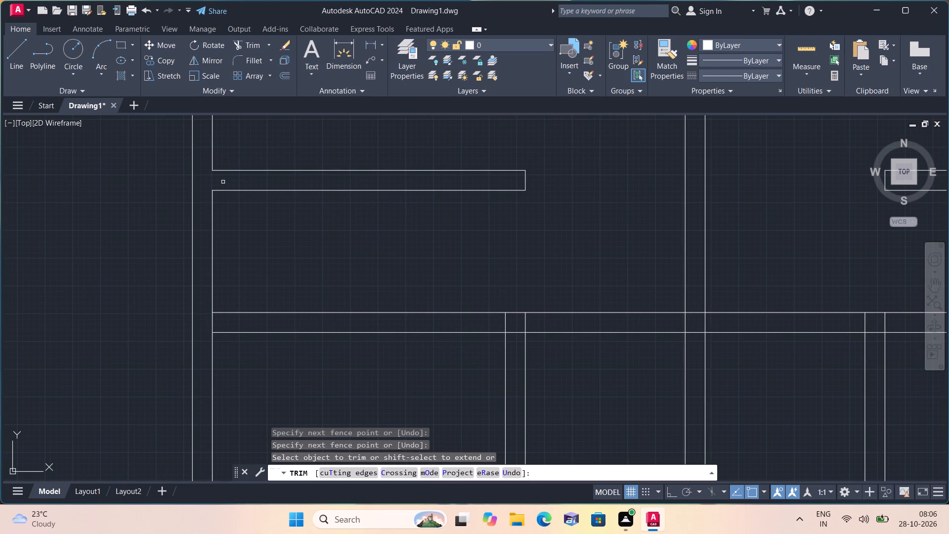
left_click(213, 328)
scroll(217, 312, "down", 2)
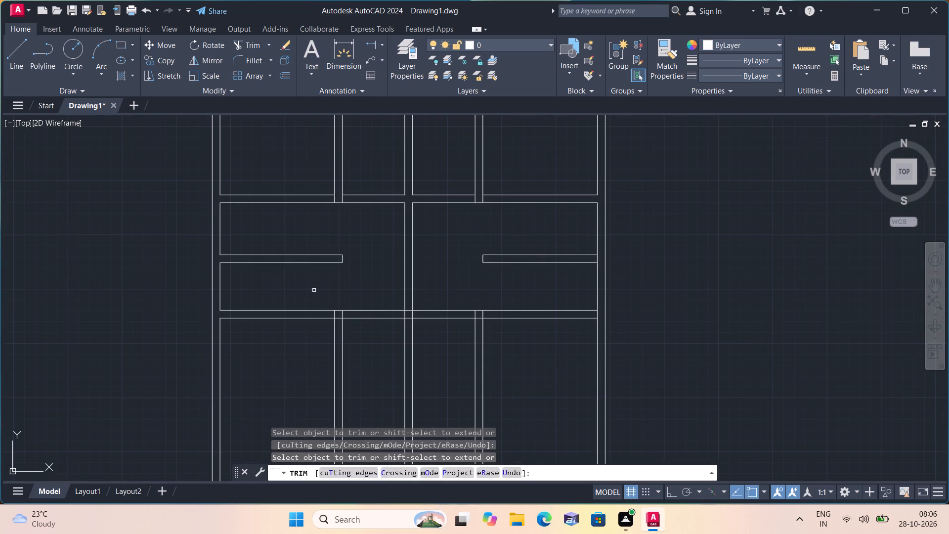
scroll(590, 256, "up", 1)
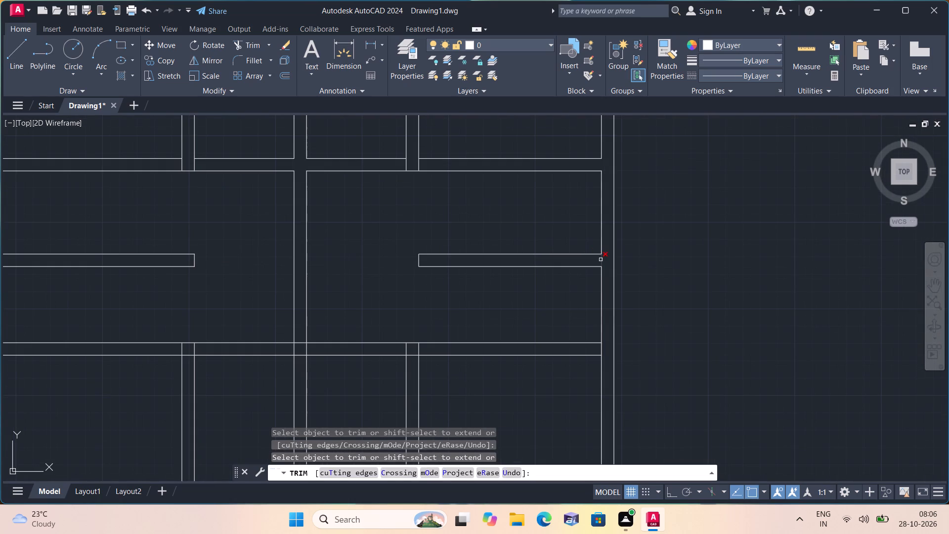
left_click(601, 260)
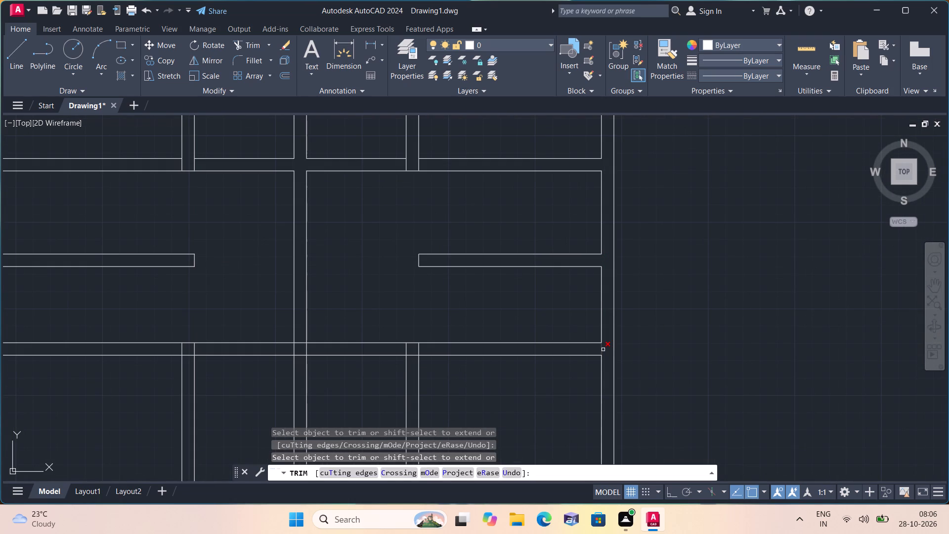
left_click(603, 350)
scroll(650, 266, "down", 1)
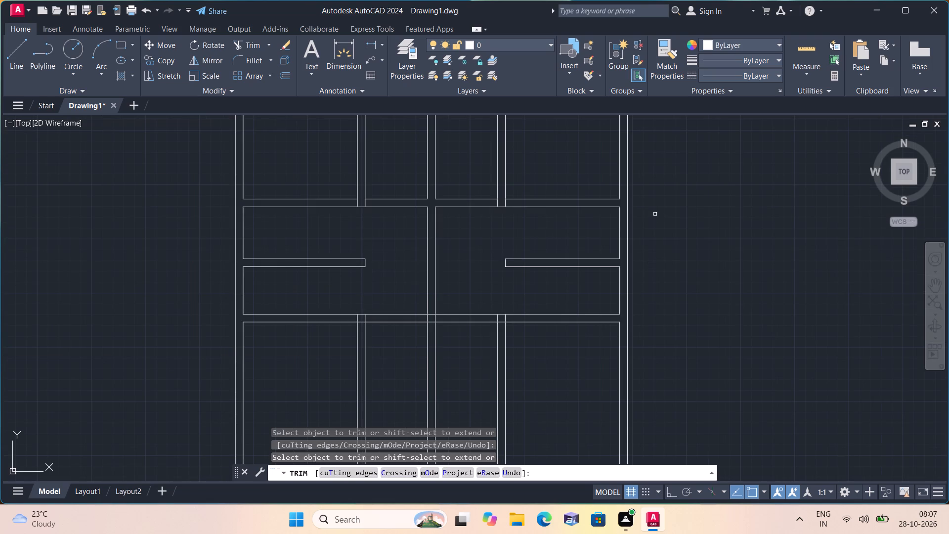
key("space")
Offset the outer walls' inner lines 6' inward in the four spaces above and below the short walls.
type("off")
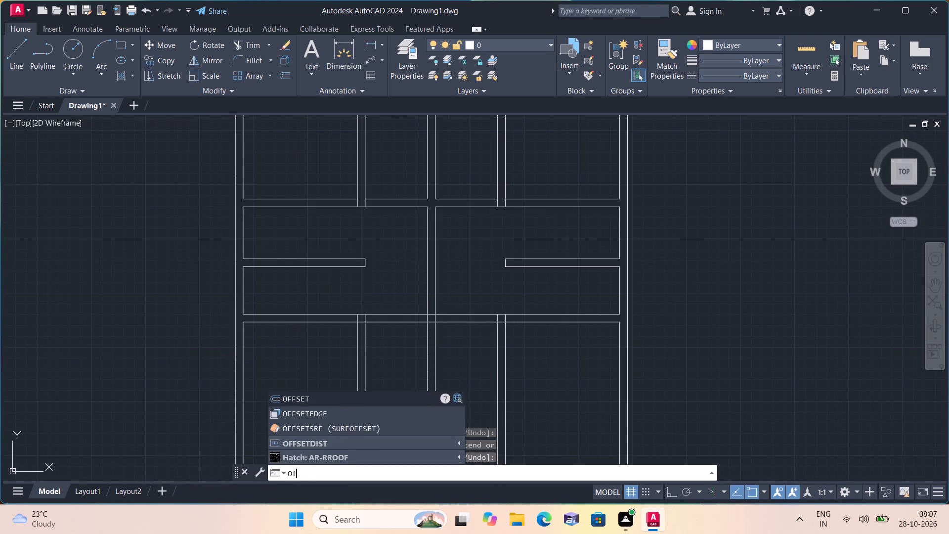
key("space")
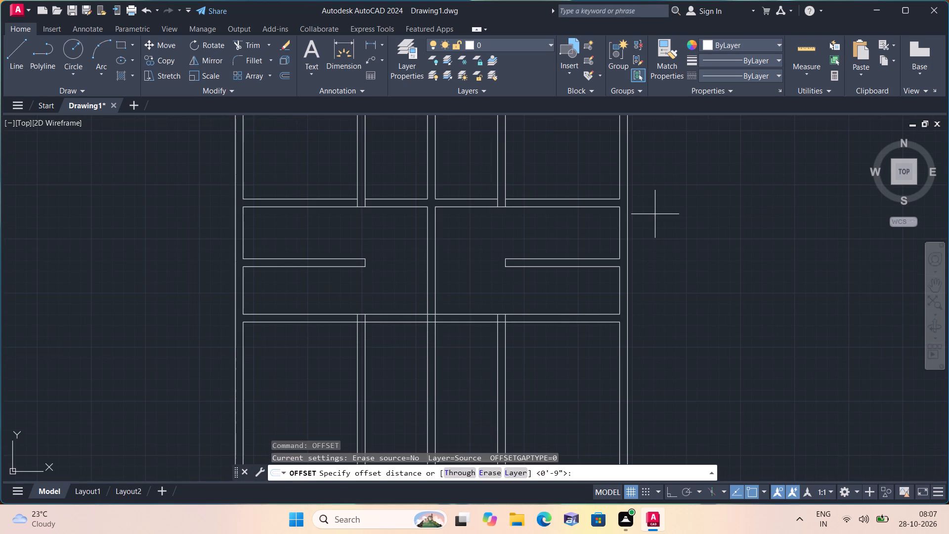
type("6'")
key("space")
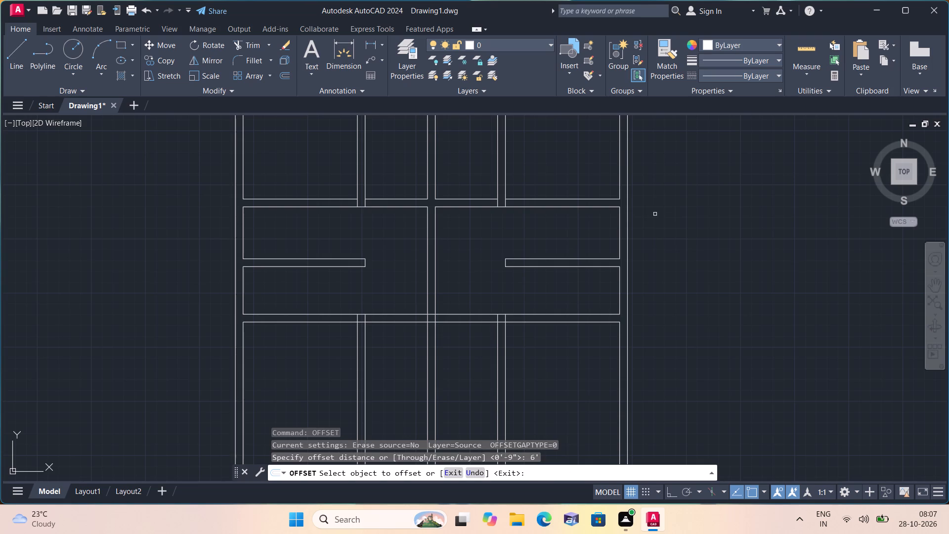
left_click(243, 236)
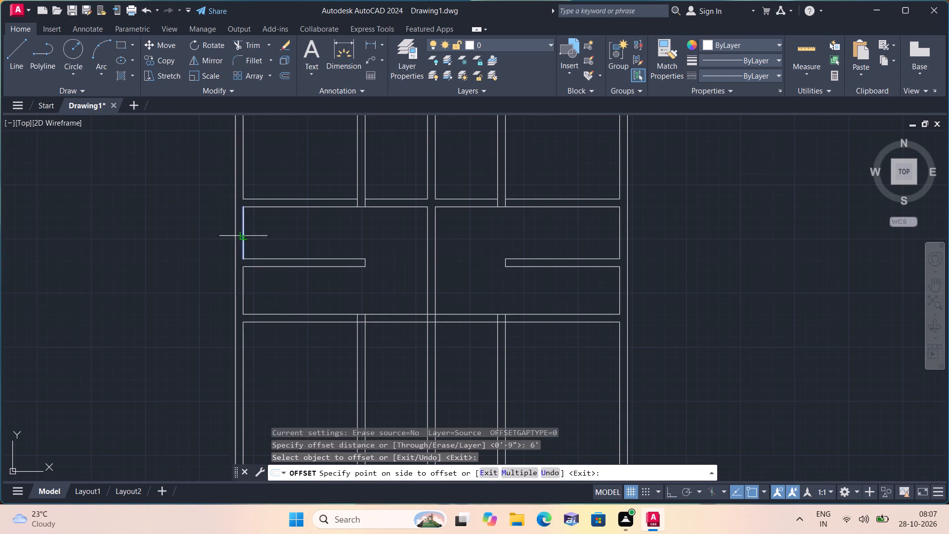
left_click(327, 233)
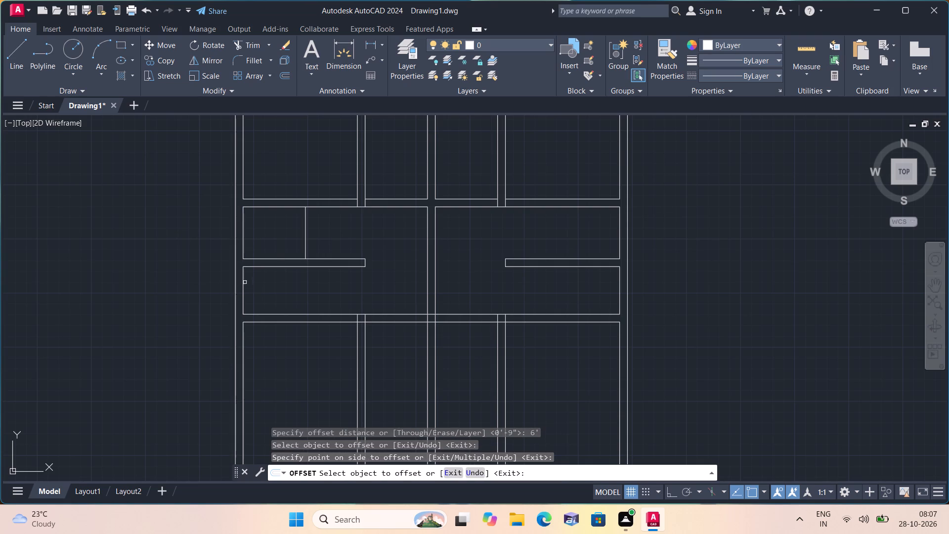
left_click(243, 280)
left_click(383, 281)
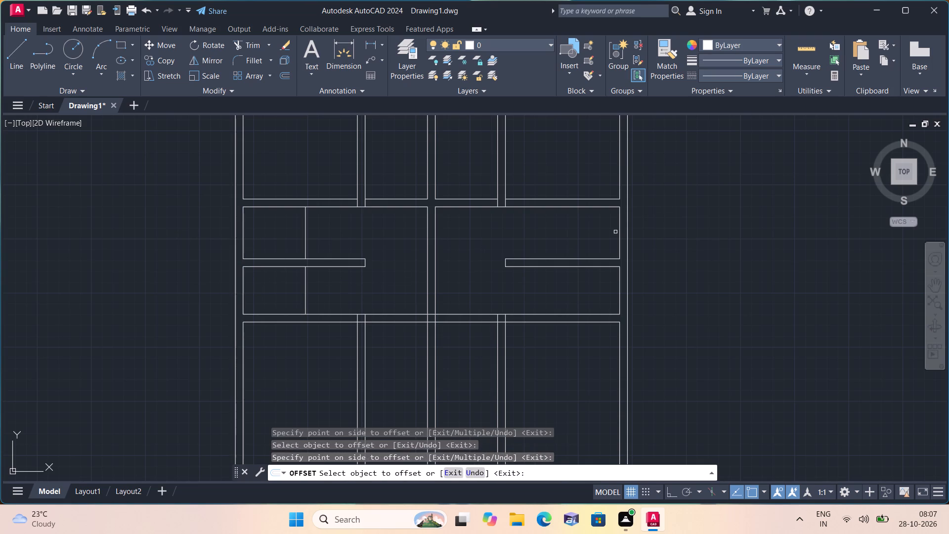
left_click(619, 235)
left_click(515, 244)
left_click(621, 298)
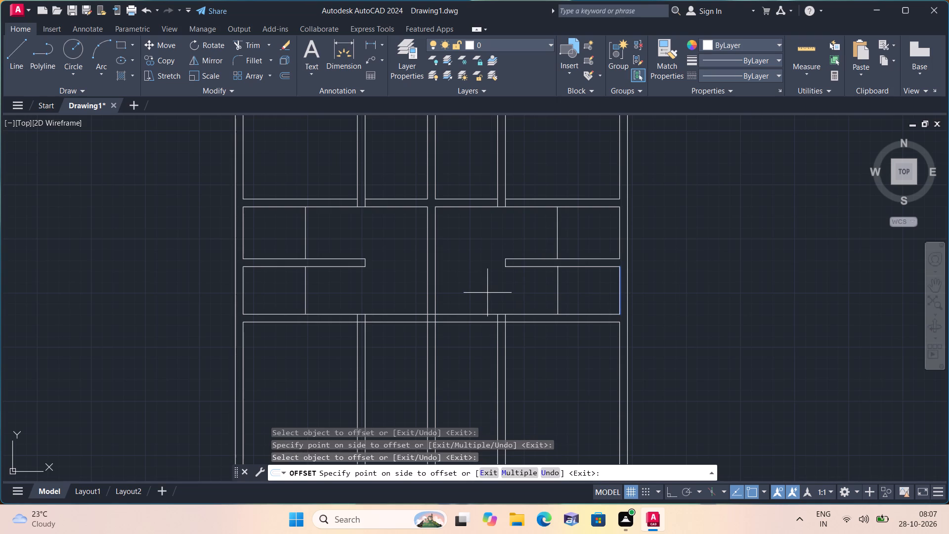
left_click(487, 293)
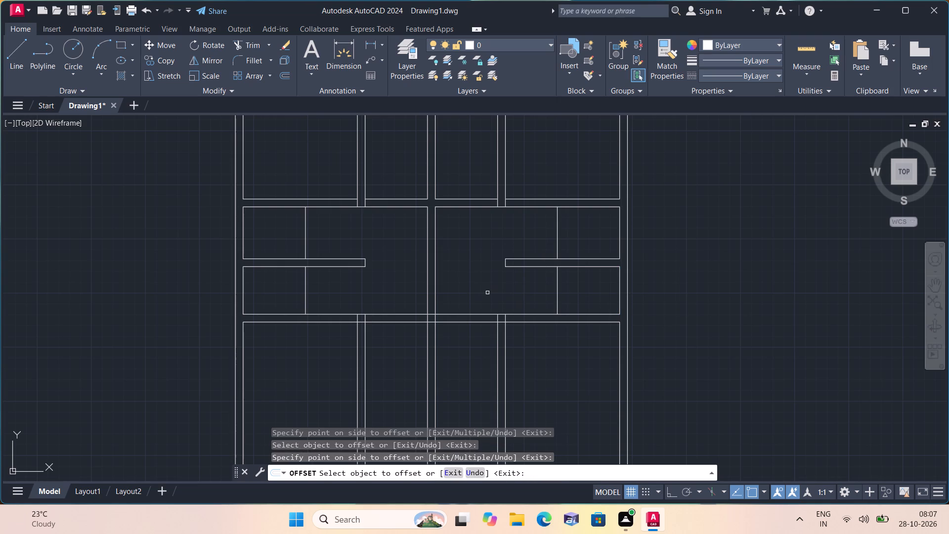
key("space")
Offset the four 6' room lines beside the short walls 9" toward the centre of the plan.
key("space")
type("9\"")
key("space")
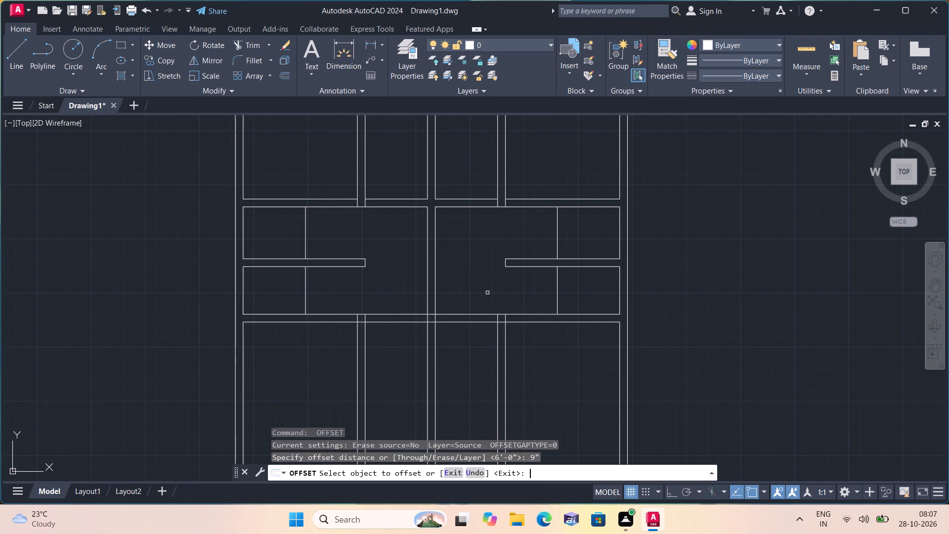
left_click(305, 243)
left_click(361, 239)
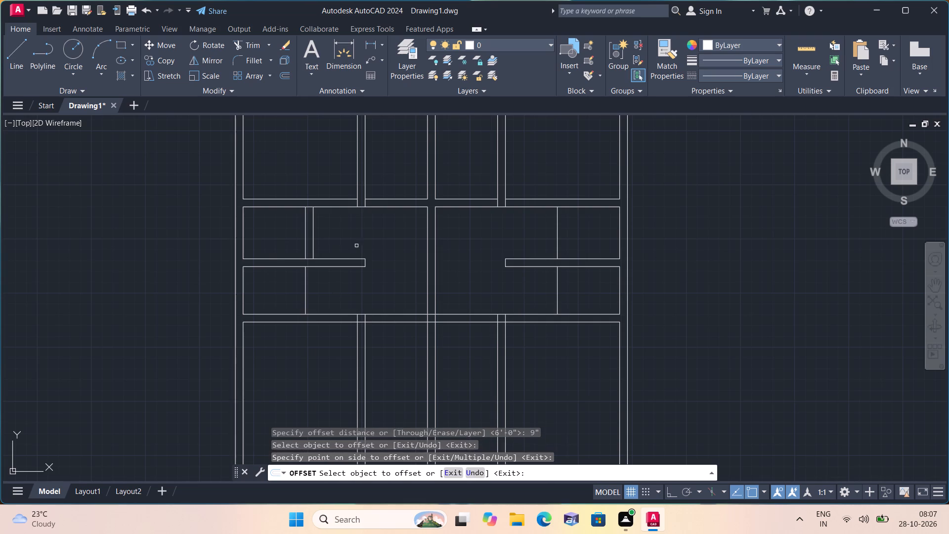
left_click(306, 277)
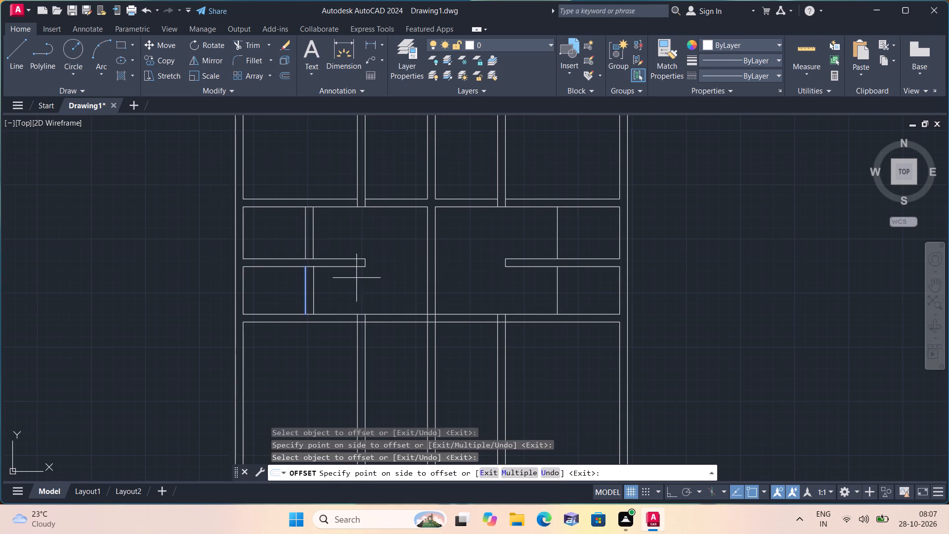
left_click(386, 278)
left_click(559, 288)
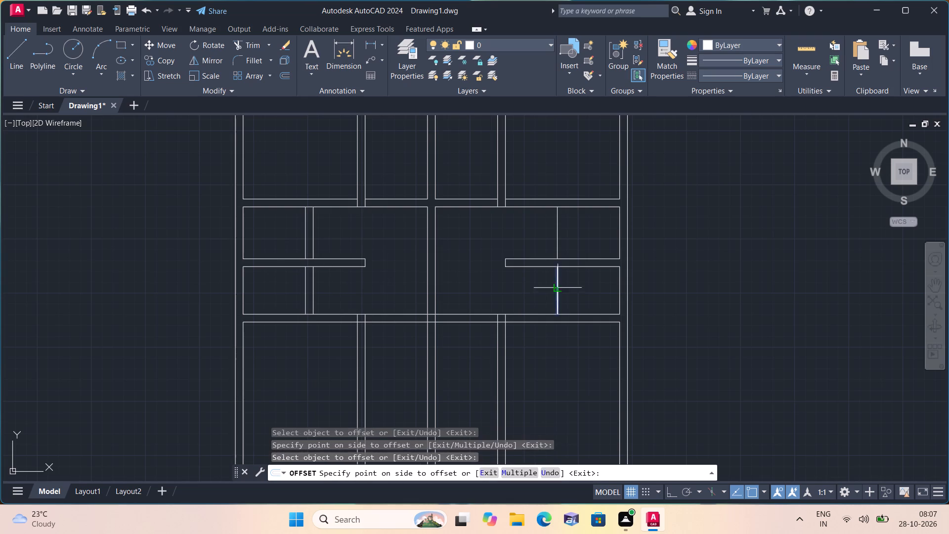
left_click(501, 288)
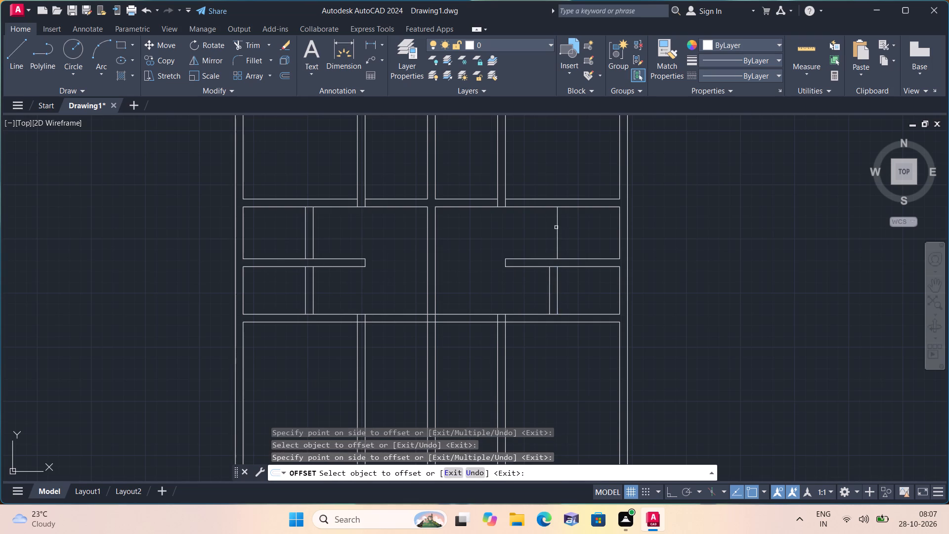
left_click(556, 227)
left_click(500, 234)
key("space")
Extend the left 9" partition's lines through the short wall and to the far lines of the upper and lower cross walls.
type("exte")
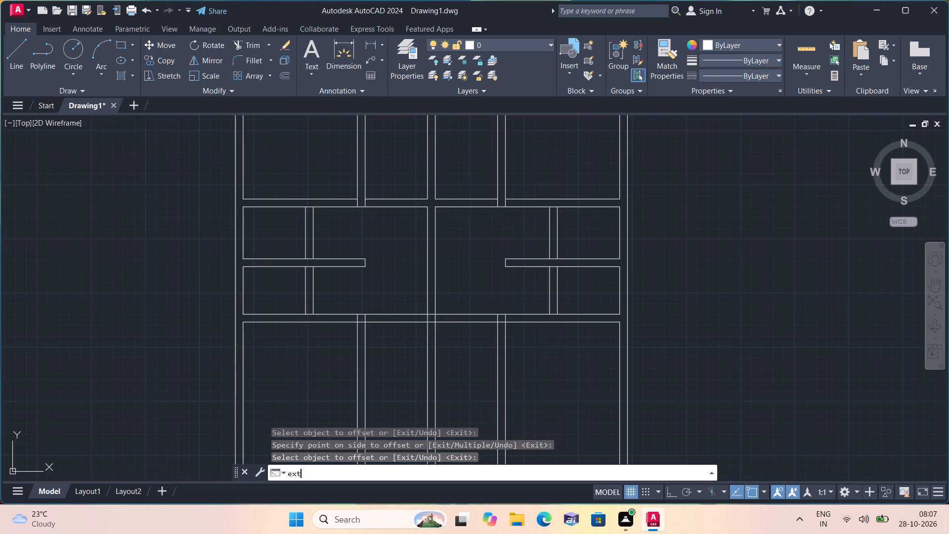
key("space")
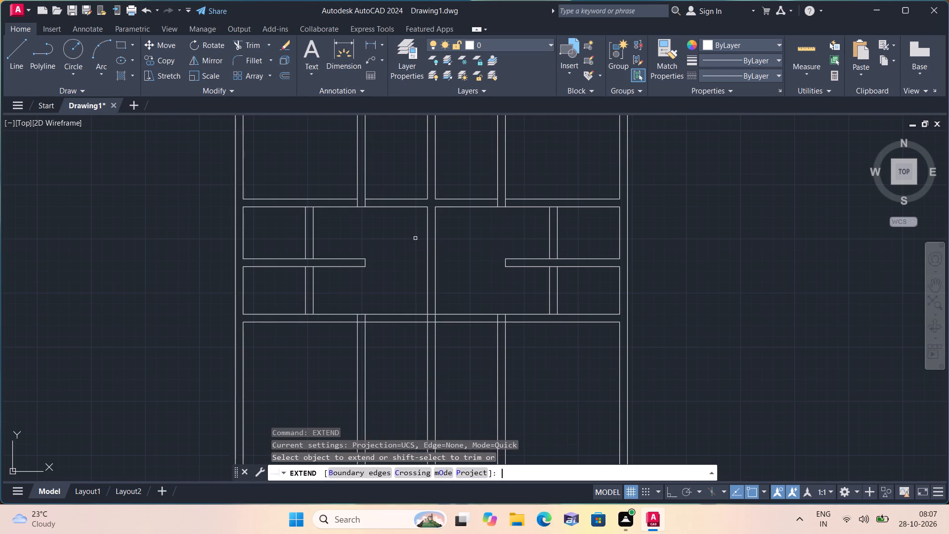
scroll(305, 267, "up", 1)
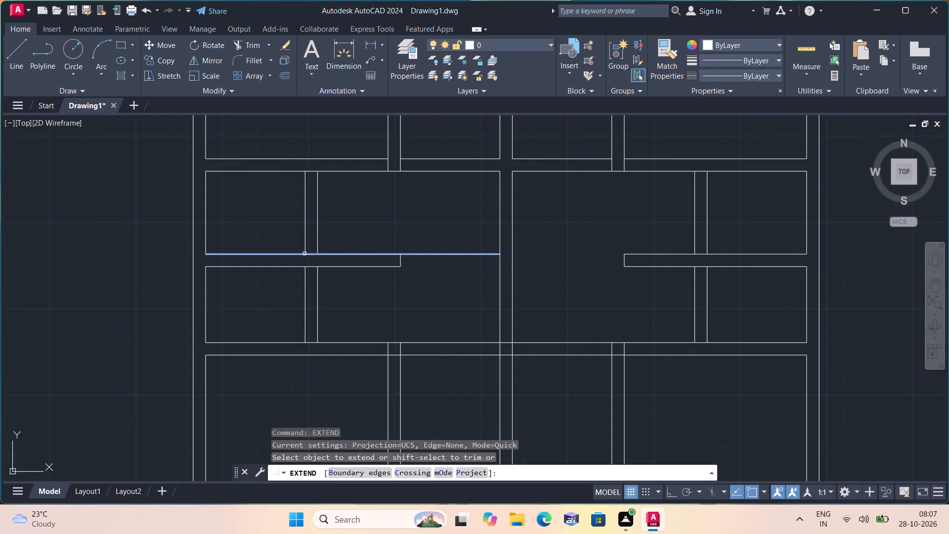
left_click(306, 252)
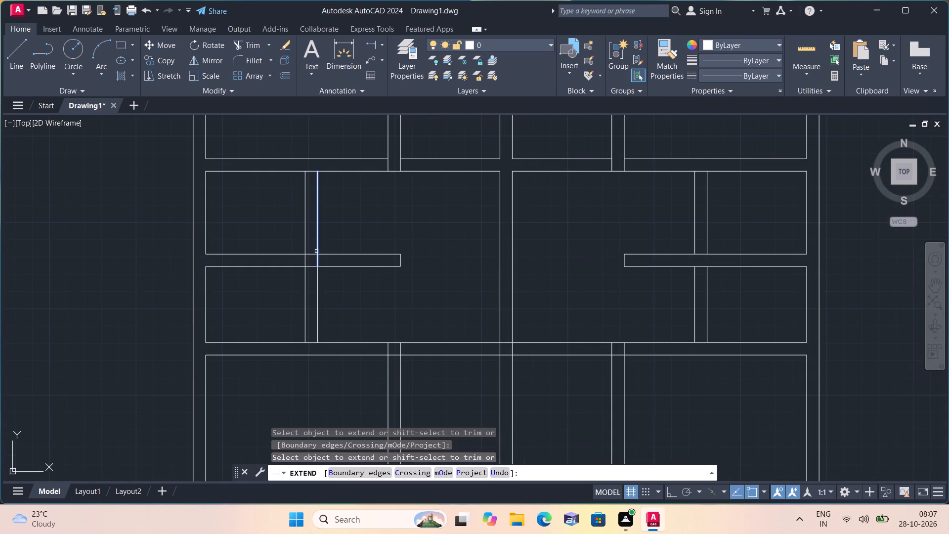
left_click(318, 251)
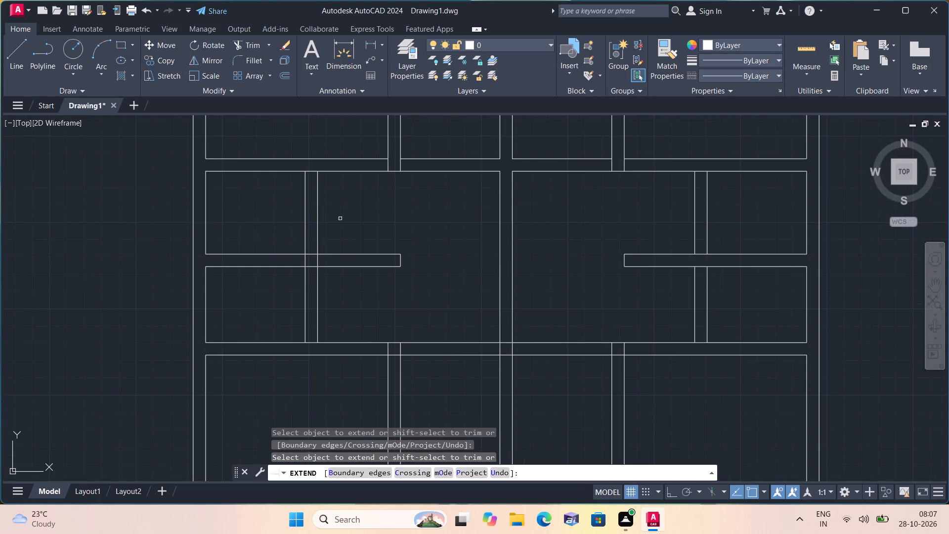
left_click(302, 179)
left_click(319, 182)
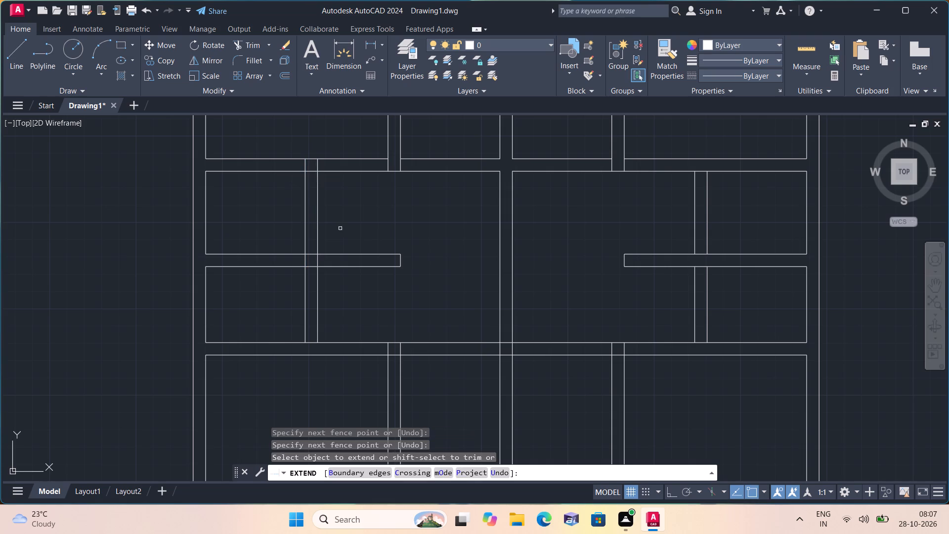
middle_click_drag(339, 297, 328, 257)
left_click_drag(326, 273, 289, 290)
Extend the right 9" partition's lines through the short wall and to the far lines of both cross walls.
scroll(293, 290, "down", 1)
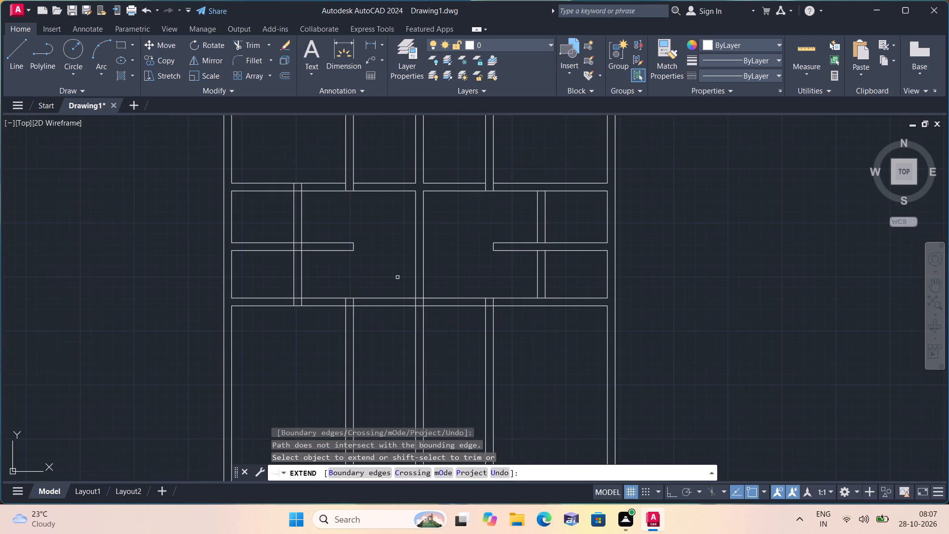
middle_click_drag(397, 277, 320, 284)
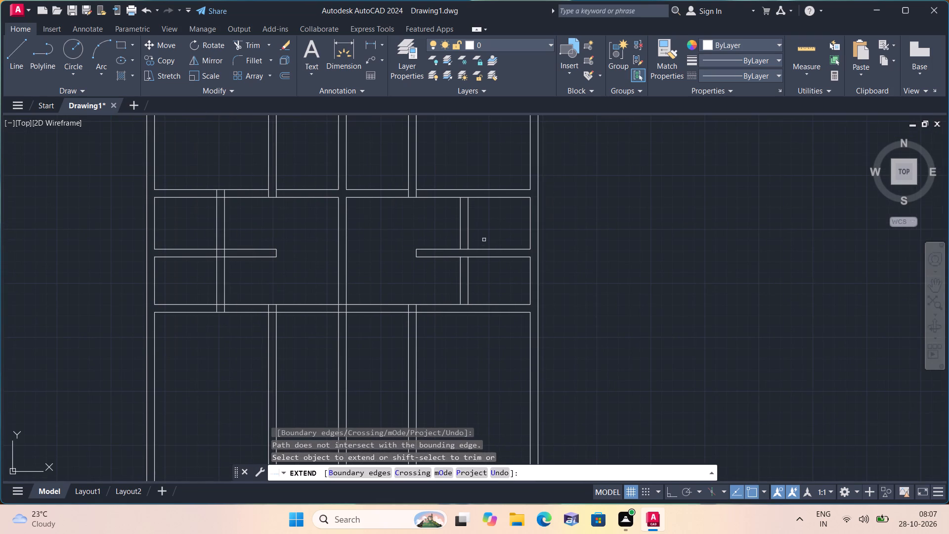
left_click(477, 211)
left_click(438, 210)
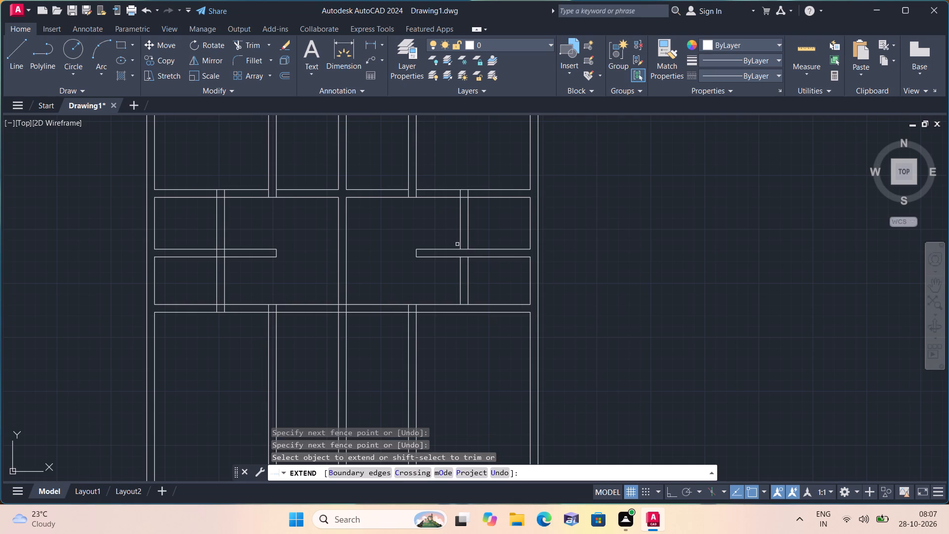
left_click(457, 244)
left_click(475, 245)
left_click(478, 279)
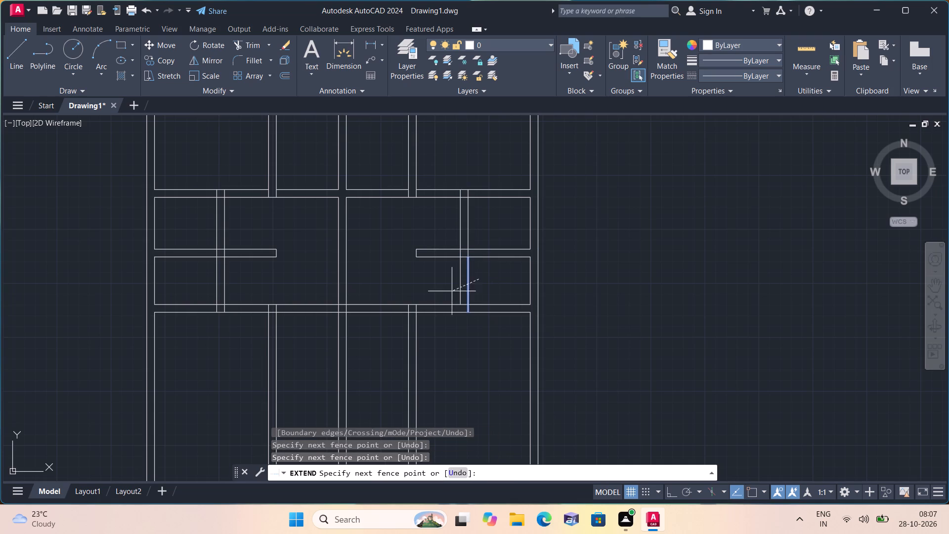
left_click(443, 294)
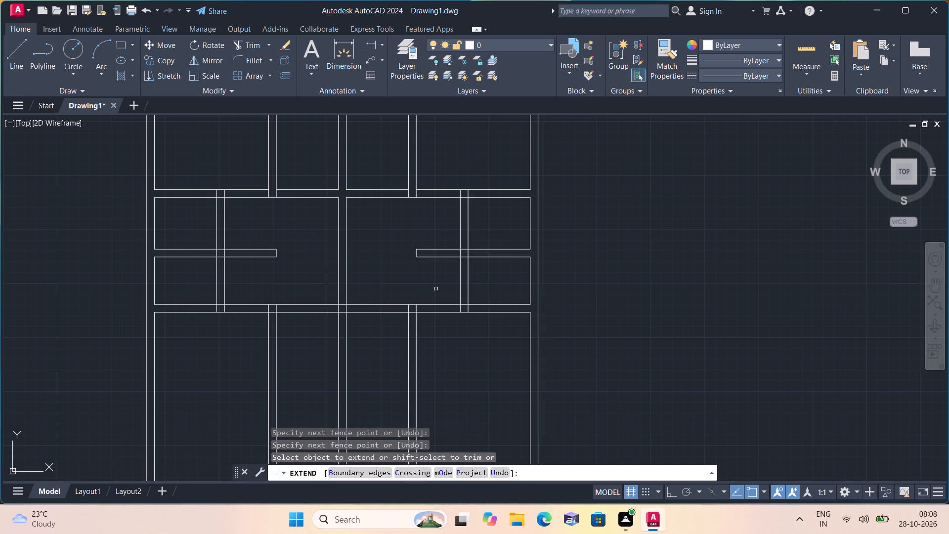
key("space")
Trim both short walls, including their end caps, back to the inner lines of the new 9" partitions.
type("trim")
key("space")
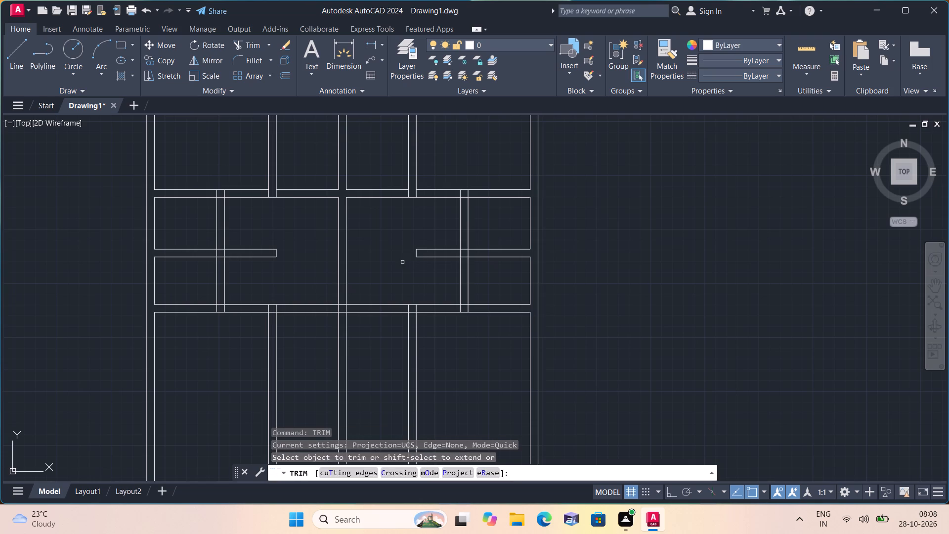
left_click_drag(242, 245, 246, 262)
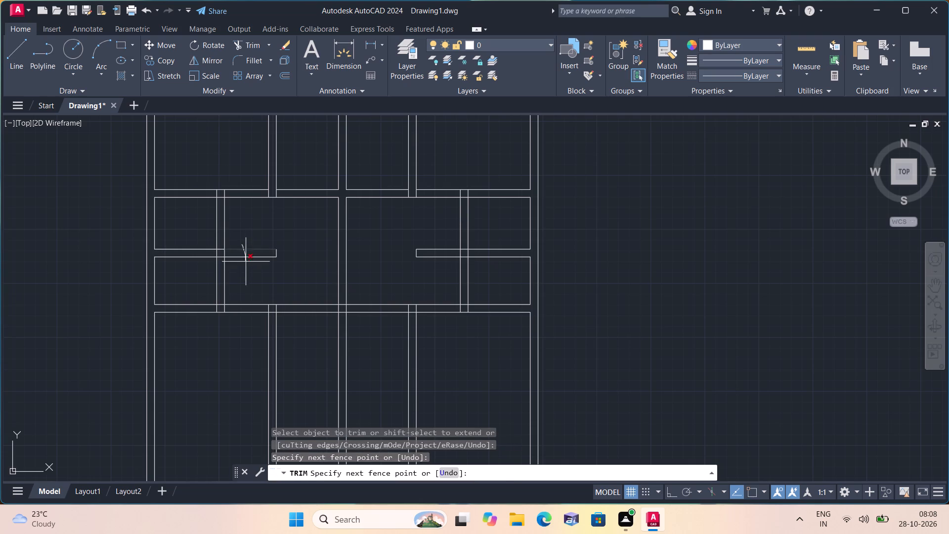
left_click_drag(246, 262, 275, 254)
left_click(275, 254)
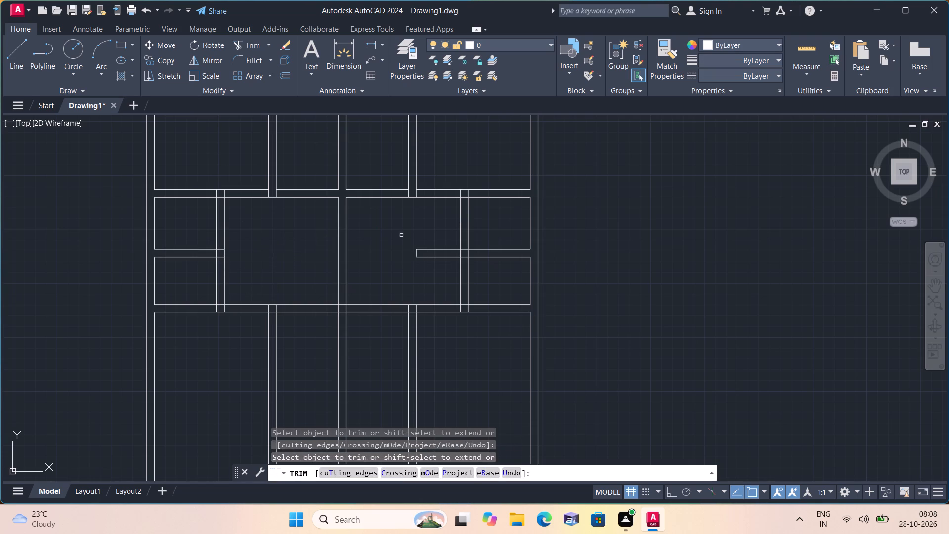
left_click_drag(415, 236, 436, 247)
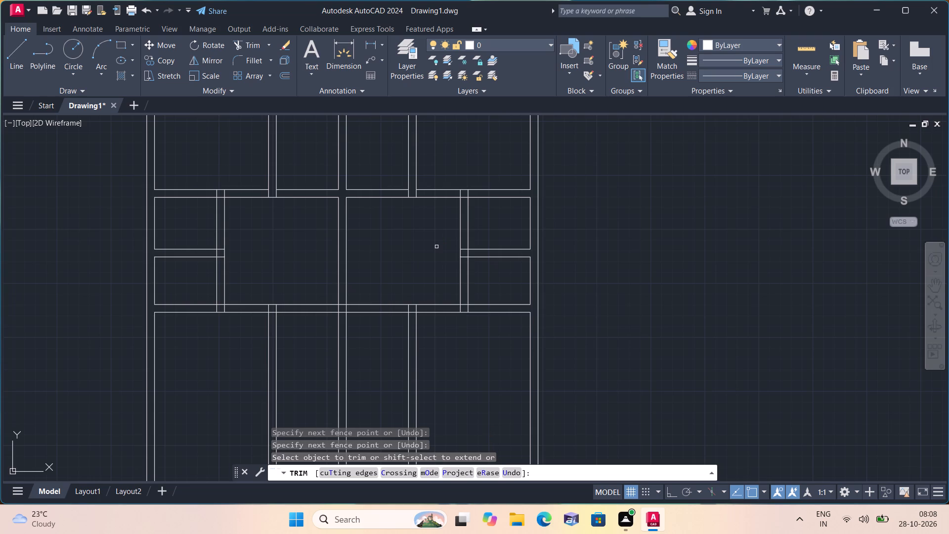
Trim the leftover lines inside the junction of the left short wall and its 9" partition.
middle_click_drag(436, 247, 436, 181)
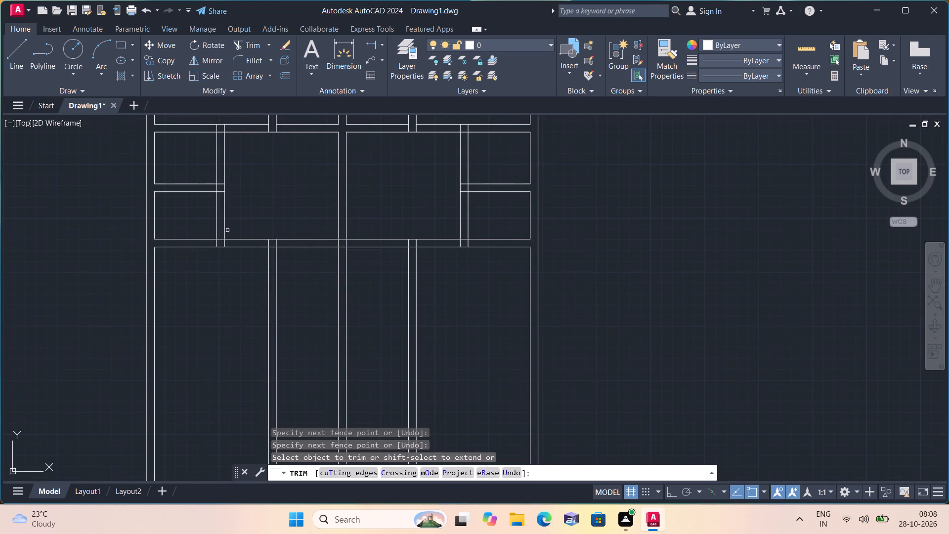
scroll(201, 191, "up", 1)
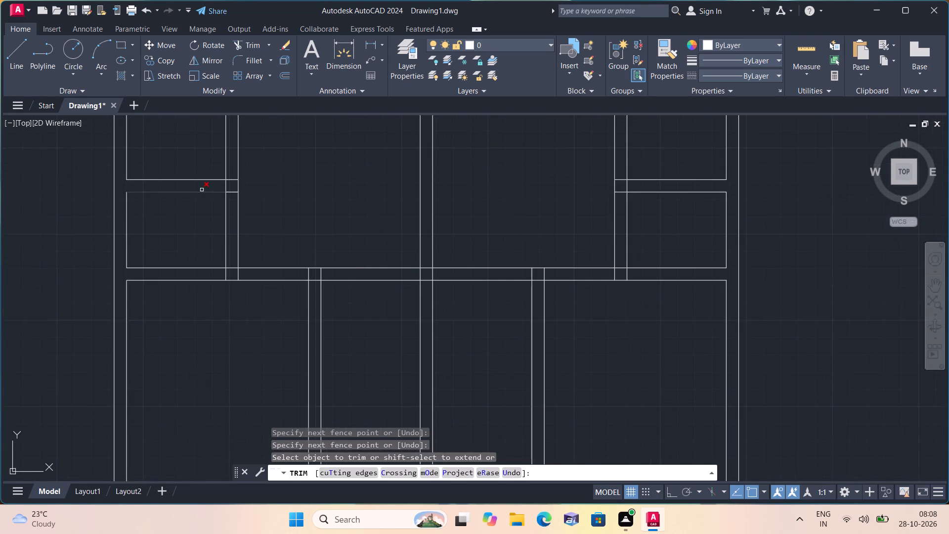
scroll(203, 189, "up", 1)
left_click(241, 183)
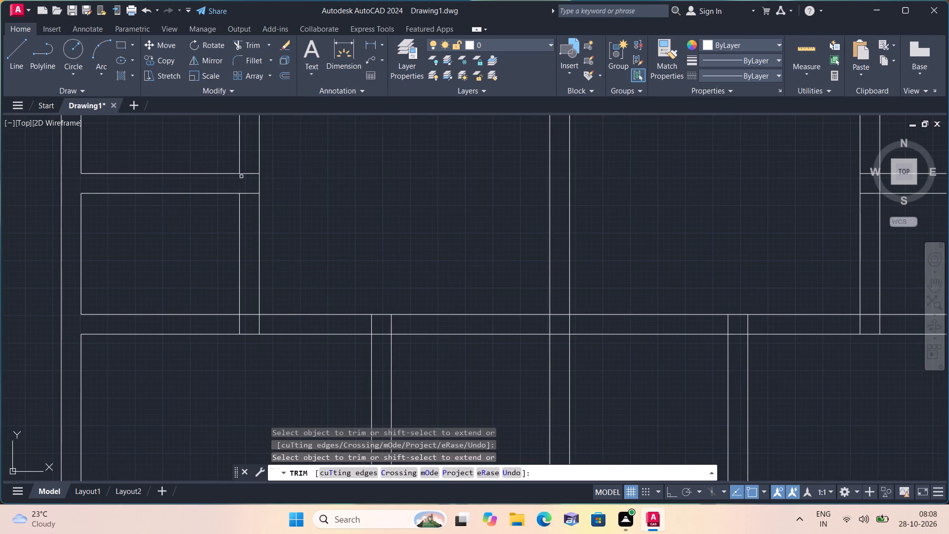
left_click(248, 172)
left_click(250, 193)
Trim the leftover lines inside the junction of the right short wall and its 9" partition.
scroll(250, 193, "down", 2)
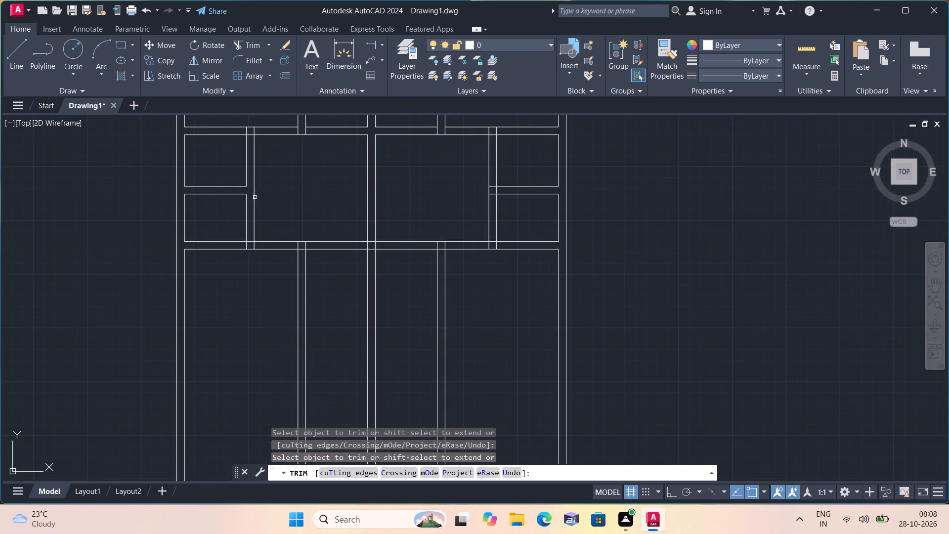
scroll(492, 188, "up", 2)
left_click_drag(503, 175, 502, 198)
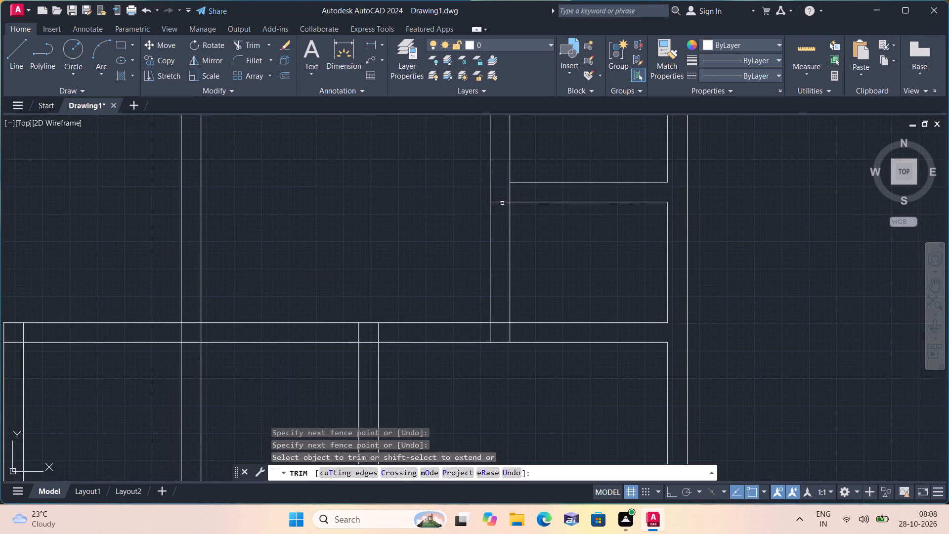
left_click_drag(502, 207, 501, 202)
left_click_drag(507, 194, 514, 192)
left_click(514, 192)
left_click(510, 191)
middle_click_drag(510, 191, 505, 226)
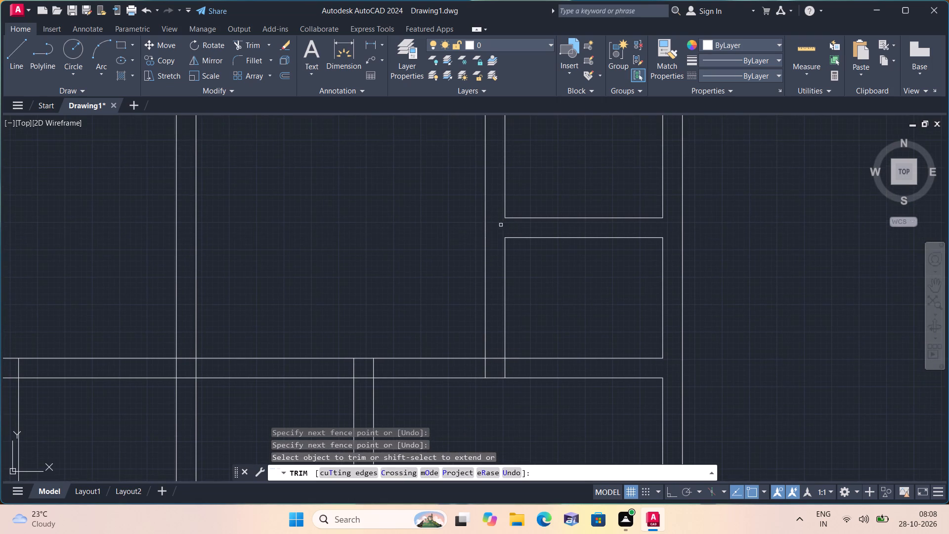
scroll(442, 217, "down", 2)
middle_click_drag(401, 207, 416, 243)
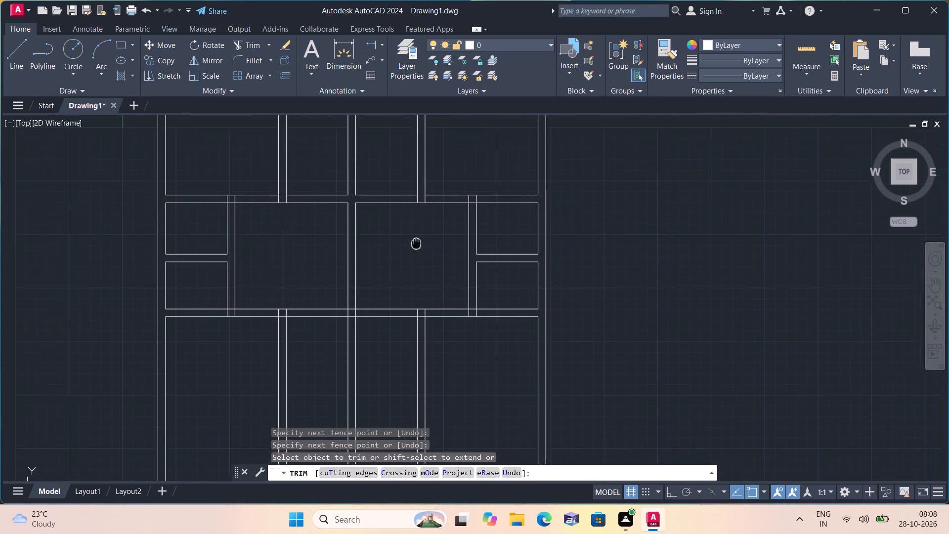
middle_click_drag(416, 243, 426, 272)
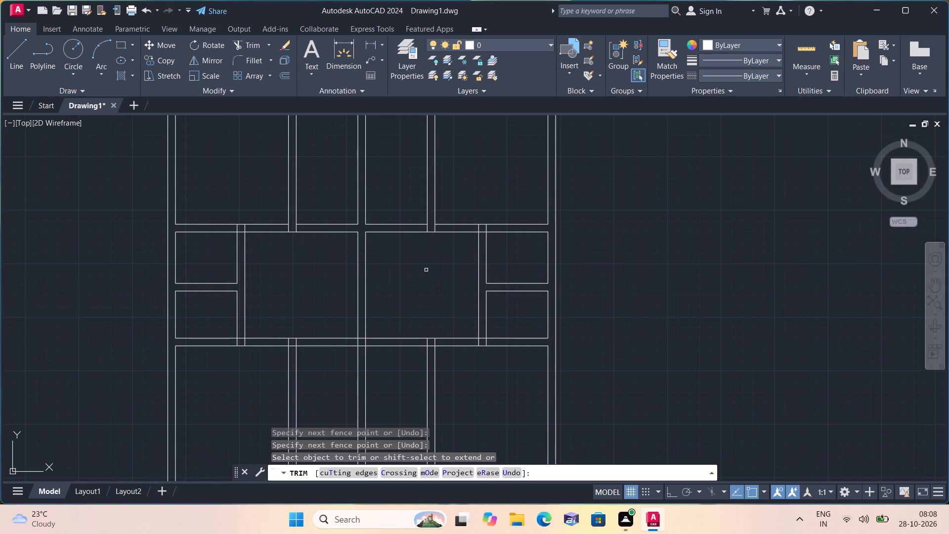
scroll(430, 264, "up", 1)
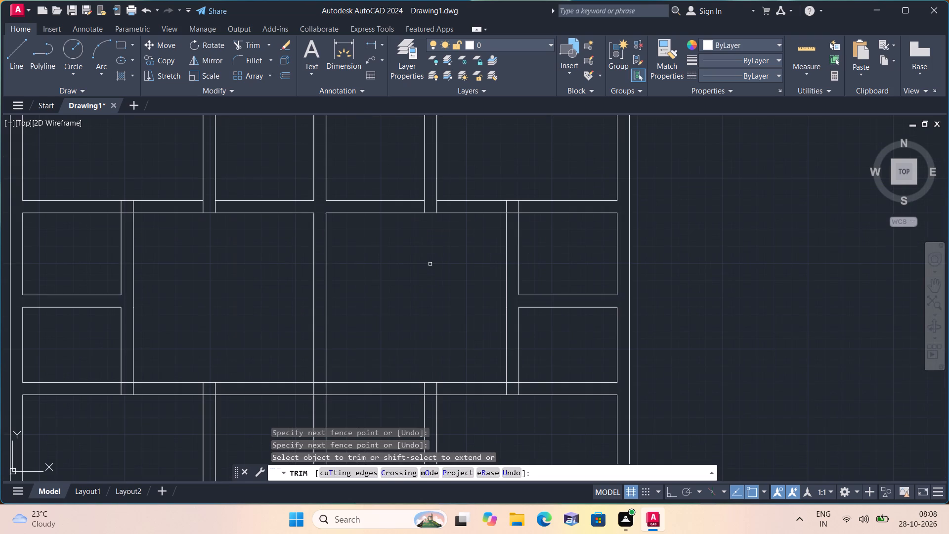
middle_click_drag(404, 261, 449, 280)
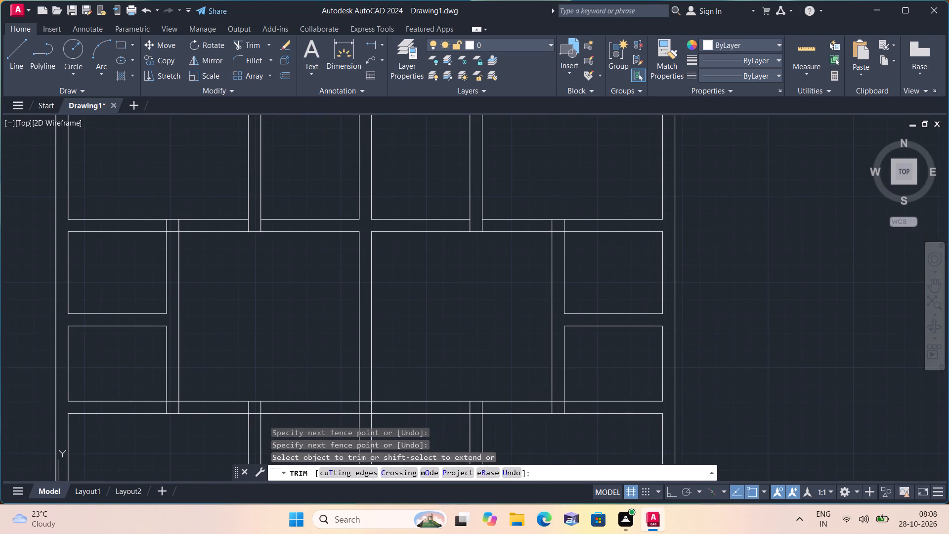
key("space")
With ortho on, draw a jamb line across the upper cross wall 3' right of the upper left partition, using 2' plus 1' segments.
type("l")
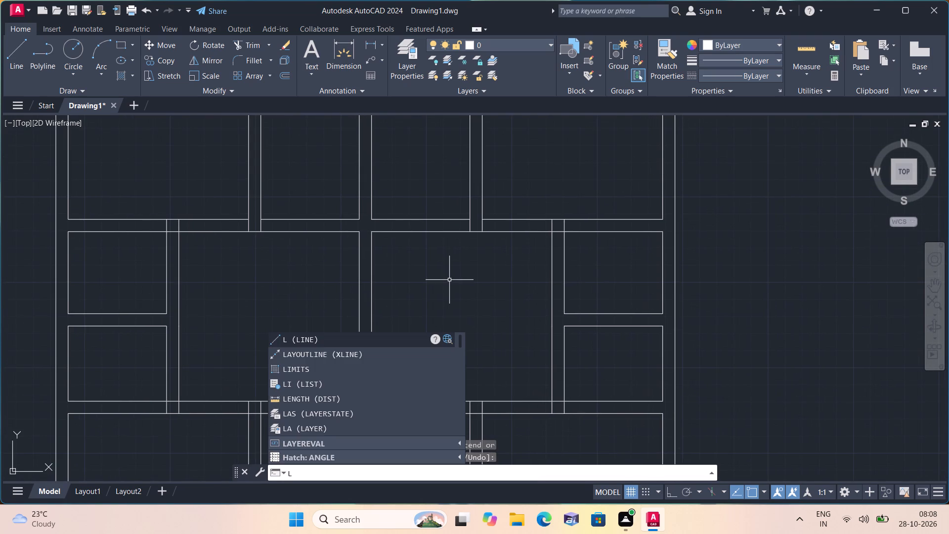
key("space")
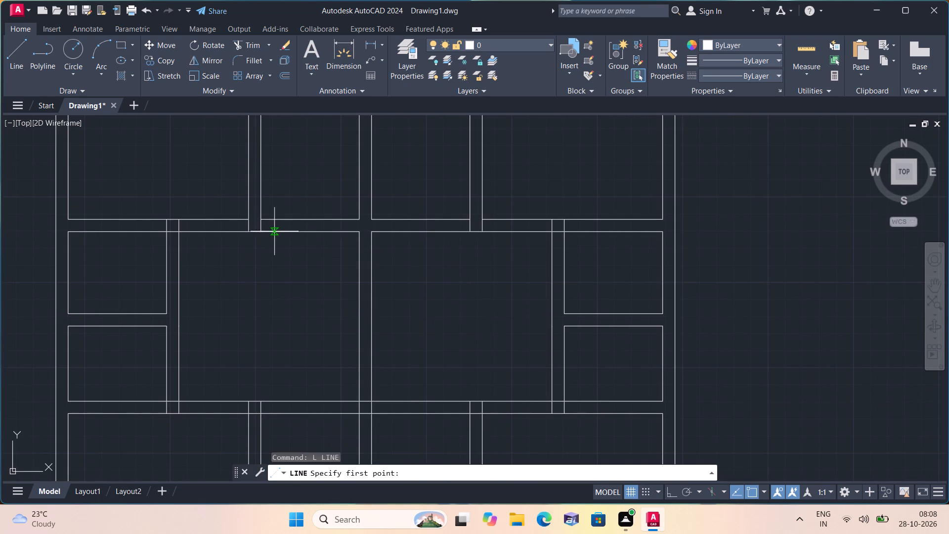
middle_click_drag(278, 265, 361, 259)
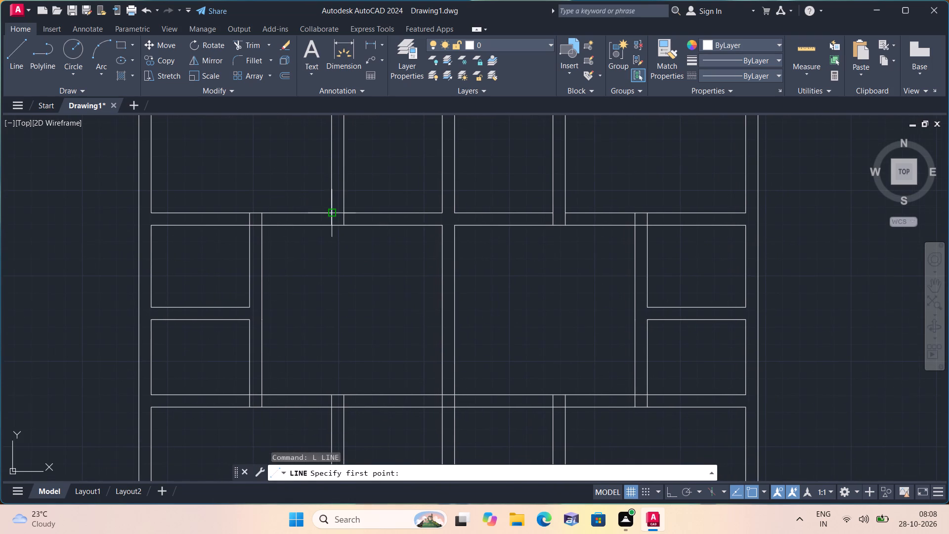
scroll(333, 211, "up", 1)
left_click(350, 213)
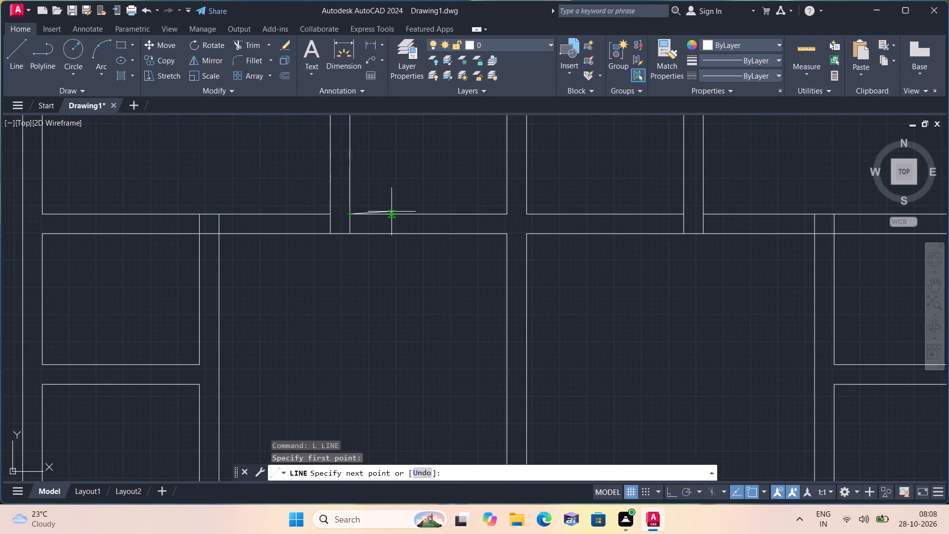
key("F8")
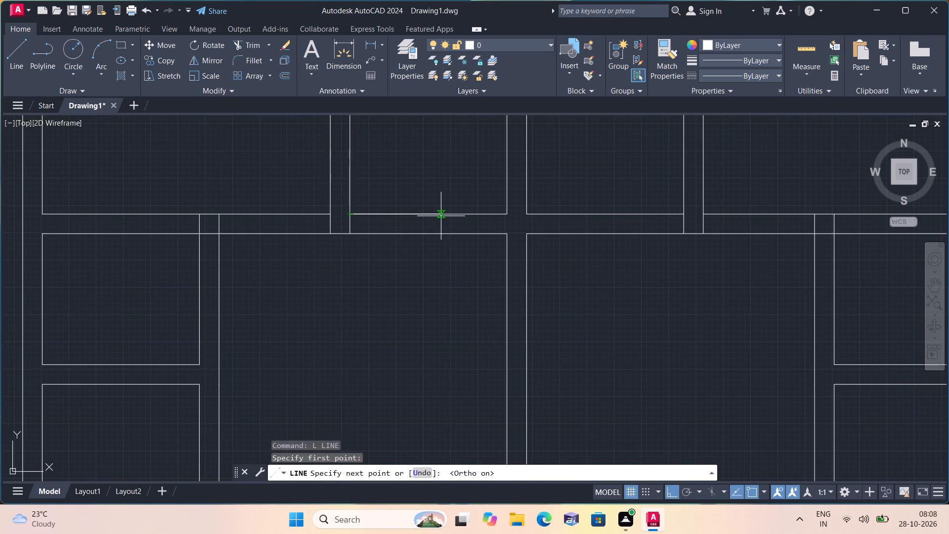
type("2'")
key("space")
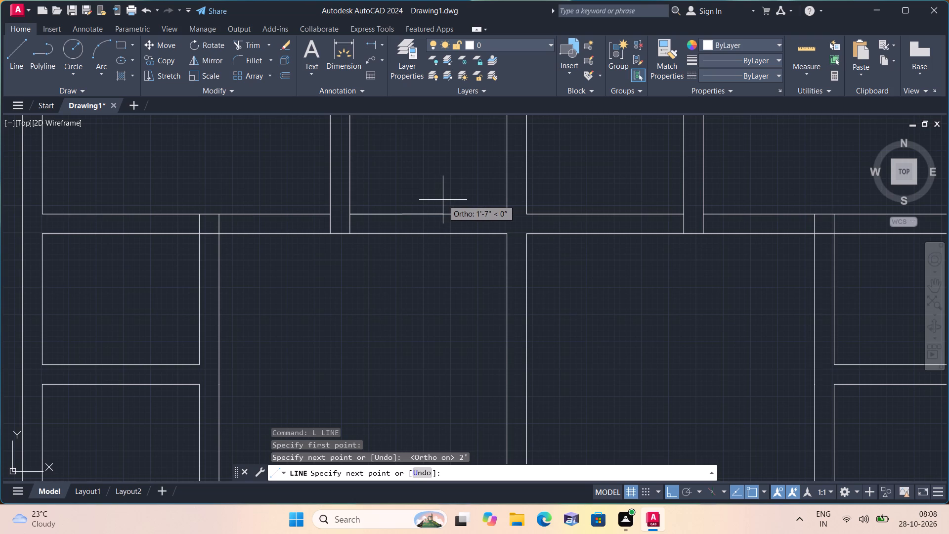
type("1'")
key("space")
left_click(431, 232)
key("space")
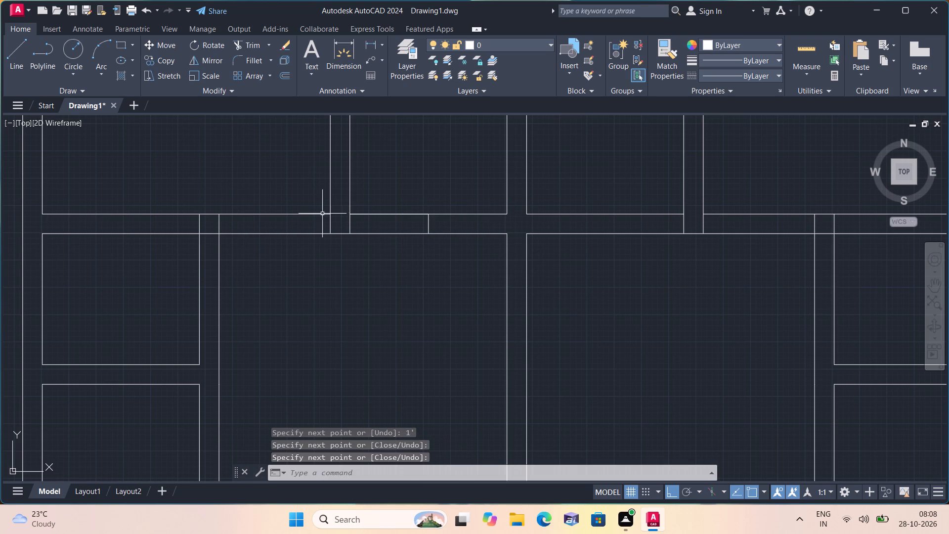
Draw a jamb line across the upper cross wall 3' left of the same upper partition's left face.
key("space")
left_click(327, 214)
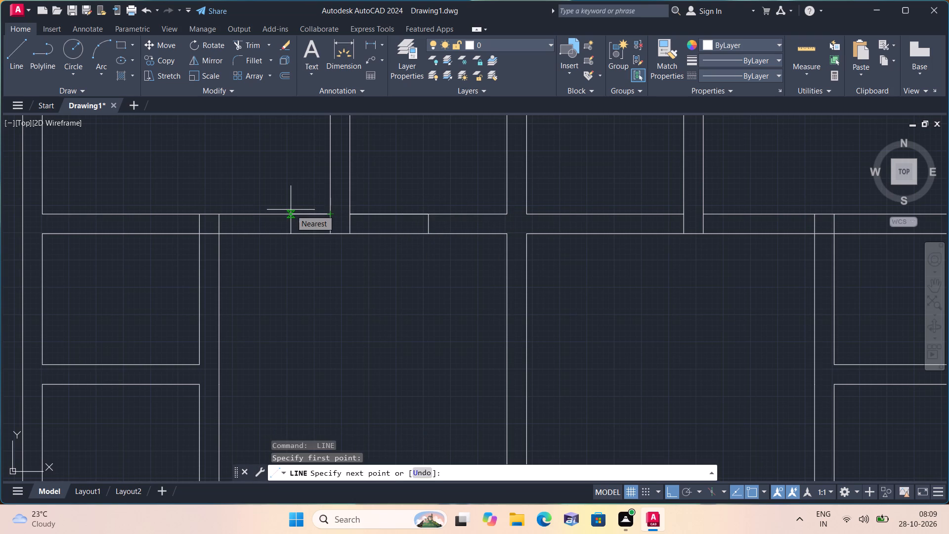
type("3'")
key("space")
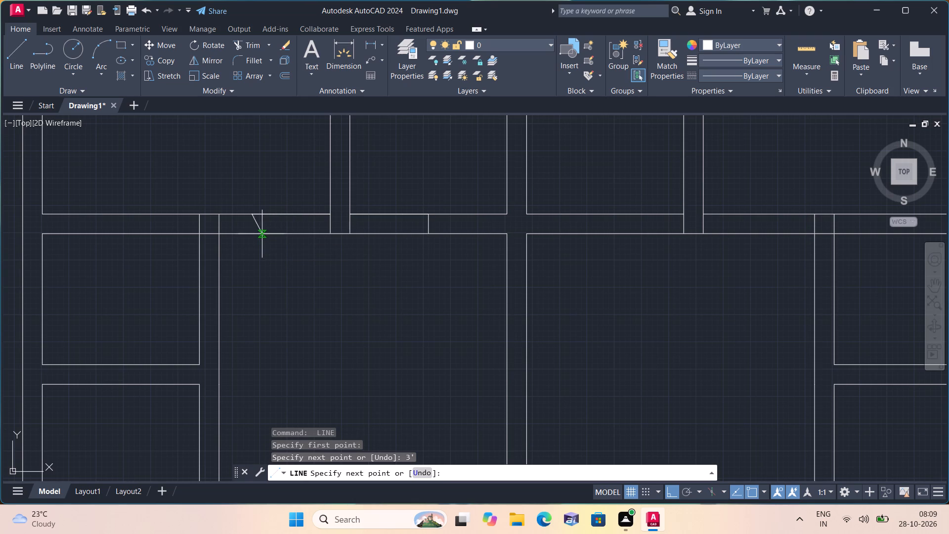
left_click(246, 235)
key("space")
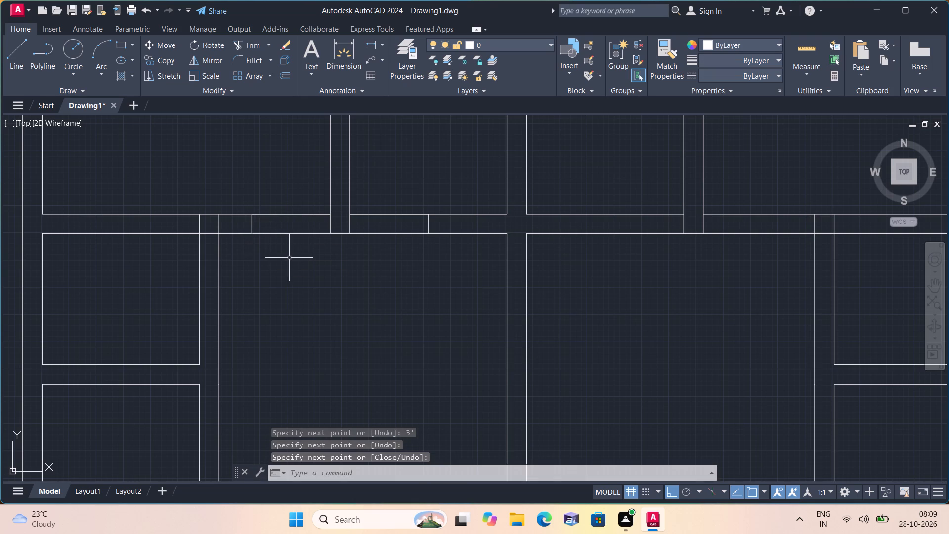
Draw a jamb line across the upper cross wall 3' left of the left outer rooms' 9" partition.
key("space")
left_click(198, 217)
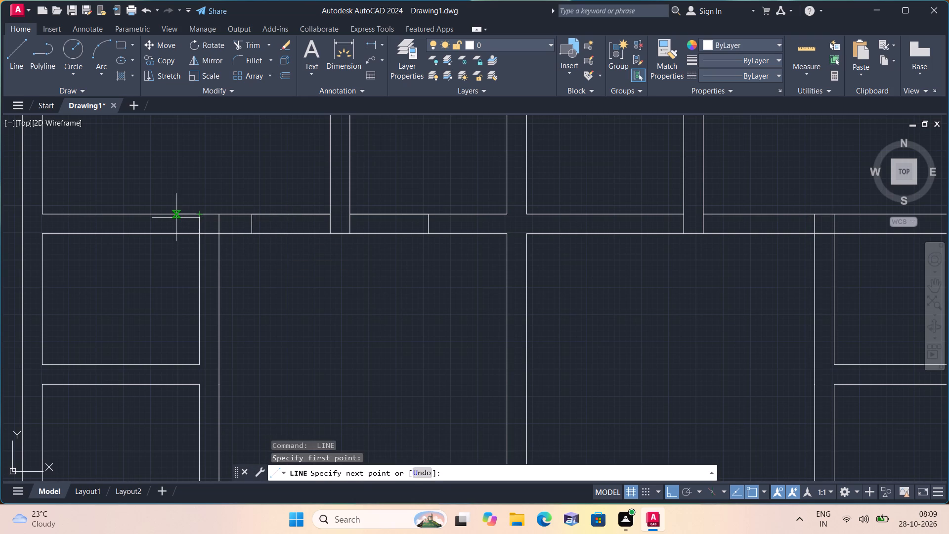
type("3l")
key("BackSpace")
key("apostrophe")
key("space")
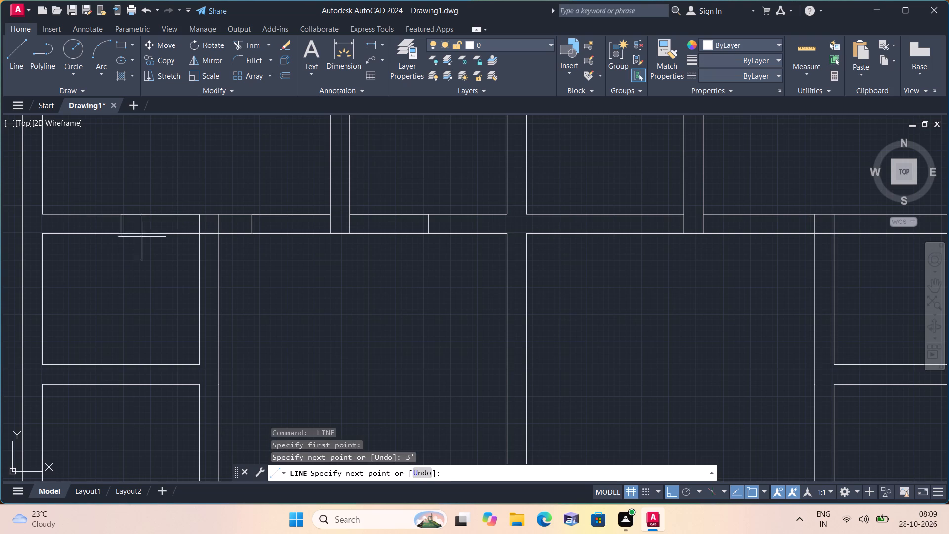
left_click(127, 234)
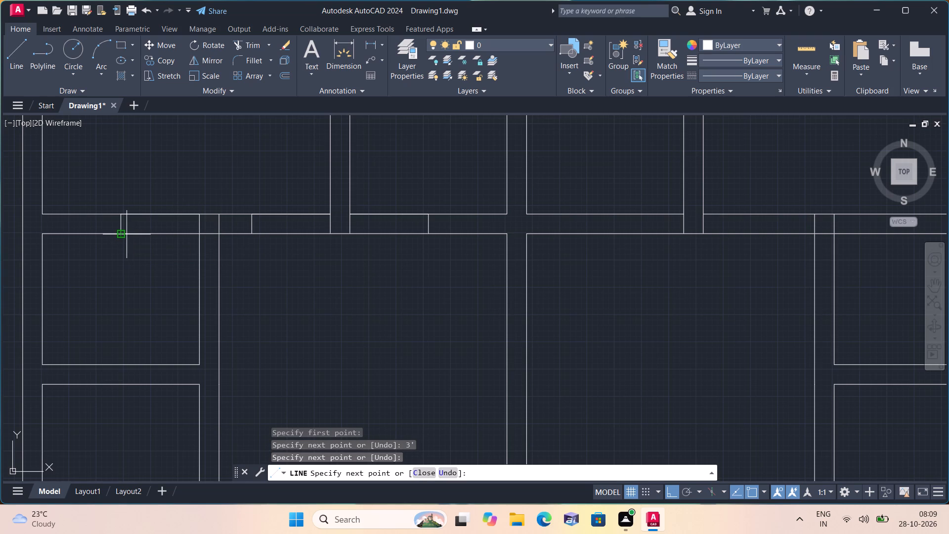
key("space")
Draw a jamb line across the upper cross wall 2' left of the left outer rooms' 9" partition.
scroll(163, 263, "down", 1)
scroll(143, 233, "up", 2)
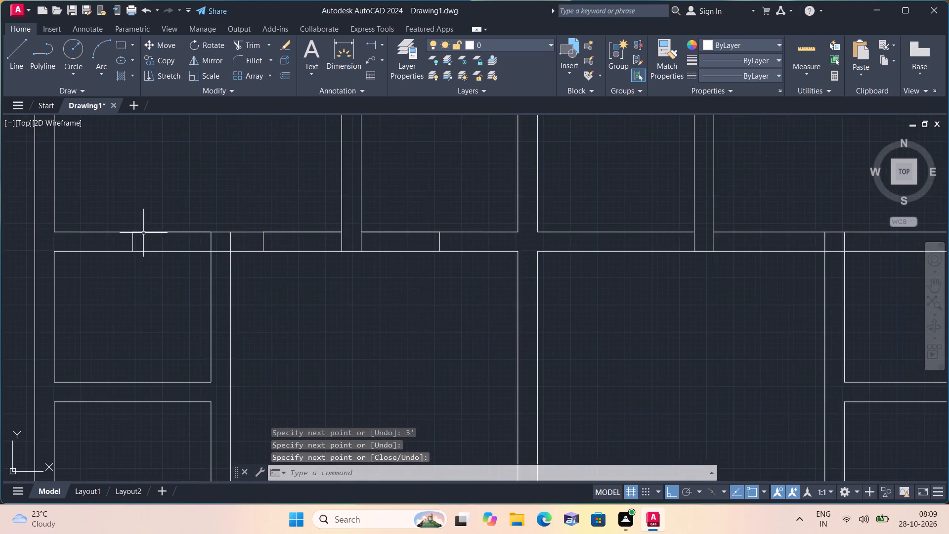
key("space")
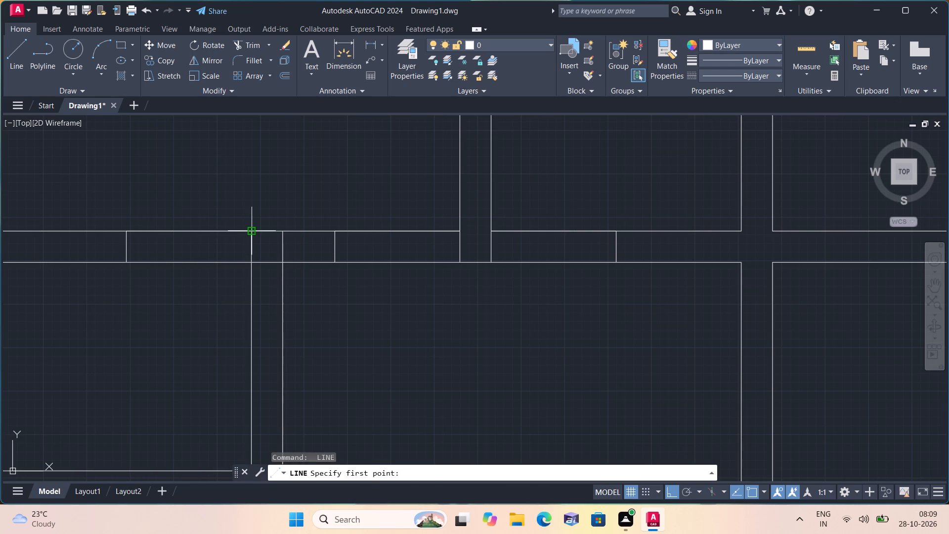
left_click(248, 232)
type("2'")
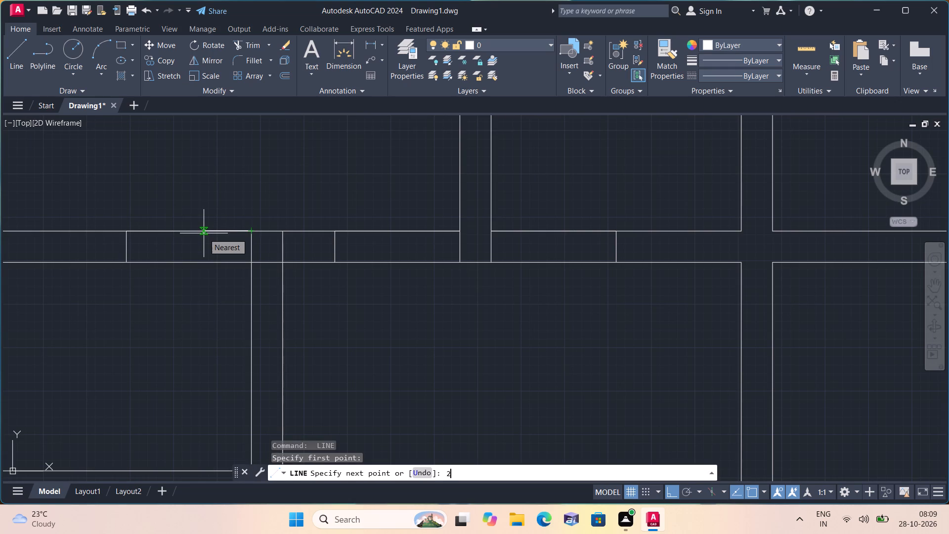
key("space")
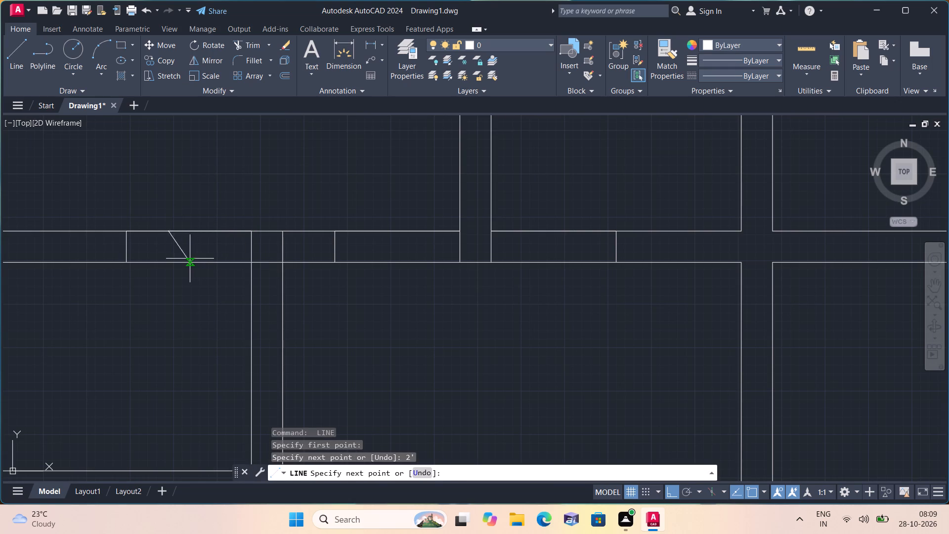
left_click(170, 264)
key("space")
Trim the upper cross wall to open the 2' doorway into the upper left outer room and remove the extra 3' jamb line.
key("t")
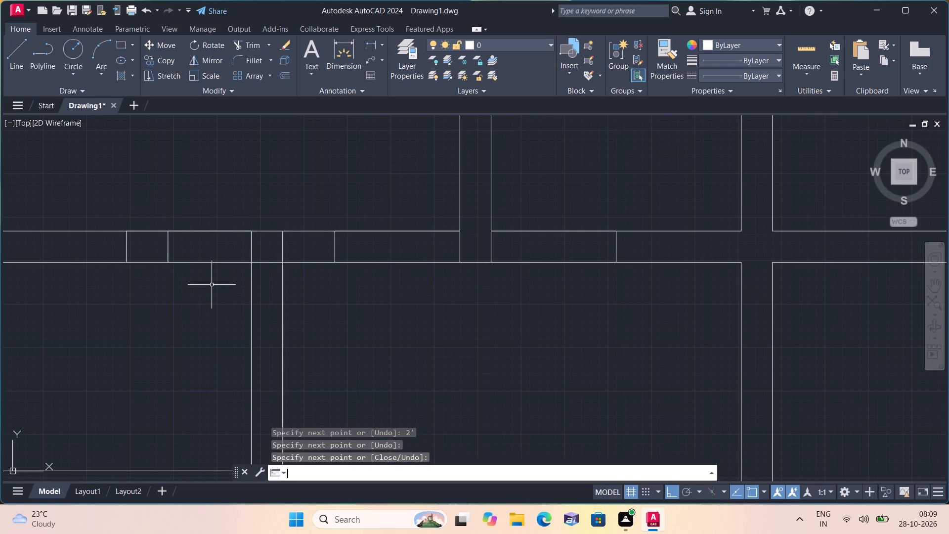
key("r")
key("i")
key("m")
key("space")
left_click_drag(218, 205, 219, 230)
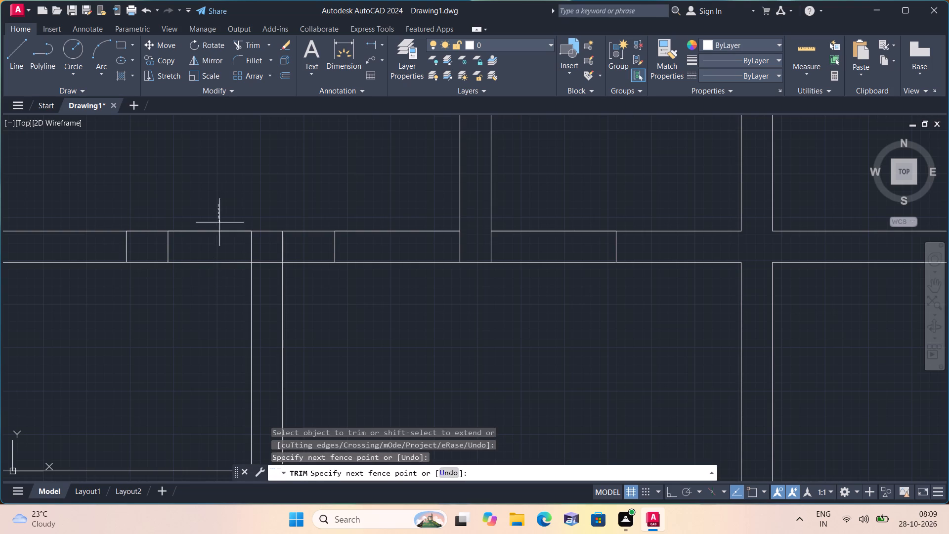
left_click_drag(219, 230, 225, 288)
left_click(147, 231)
left_click(123, 248)
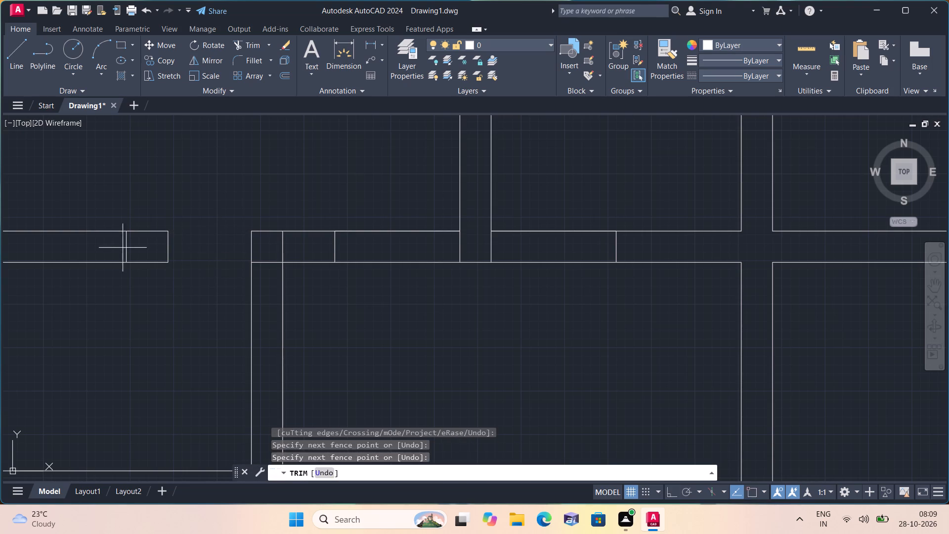
left_click(137, 247)
Trim the leftover lines inside the junction of the upper cross wall and the left outer rooms' 9" partition.
left_click(263, 267)
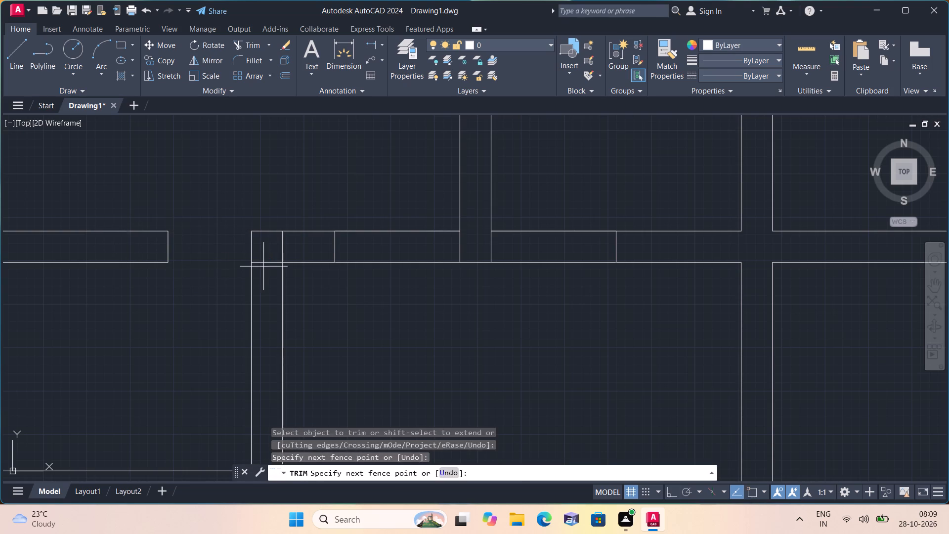
left_click(288, 244)
Trim the upper cross wall's lines to open the two 3' doorways on either side of the upper left partition.
scroll(288, 238, "down", 2)
left_click_drag(317, 216, 325, 225)
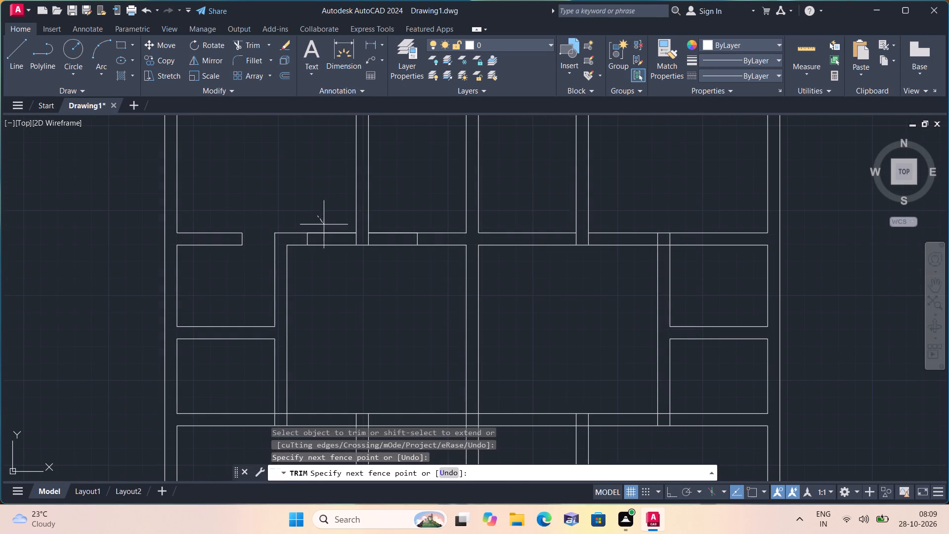
left_click_drag(325, 225, 400, 220)
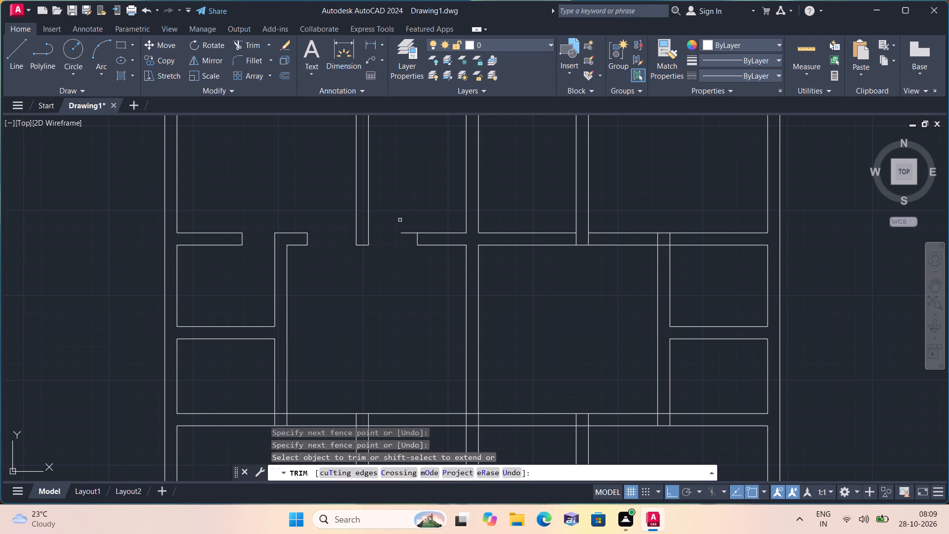
left_click_drag(400, 222, 411, 247)
scroll(403, 245, "down", 1)
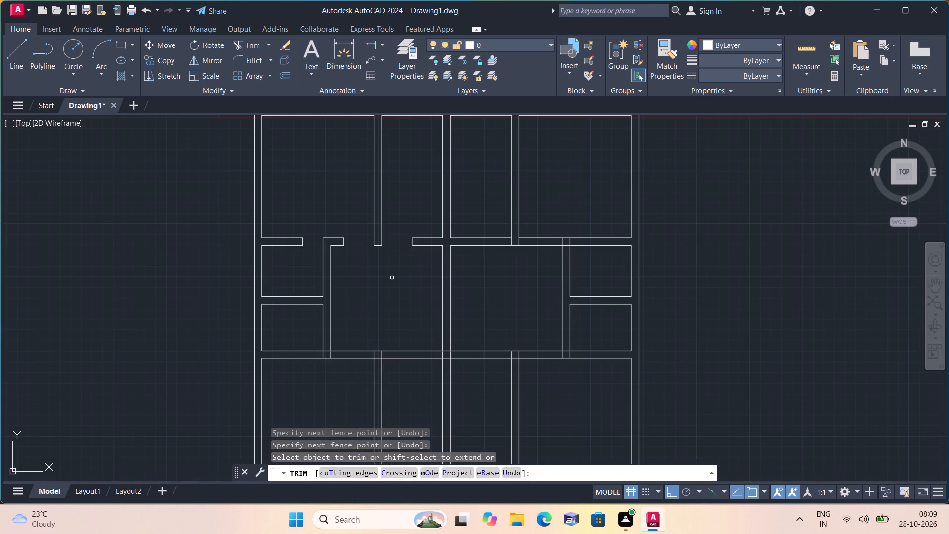
middle_click_drag(392, 277, 394, 208)
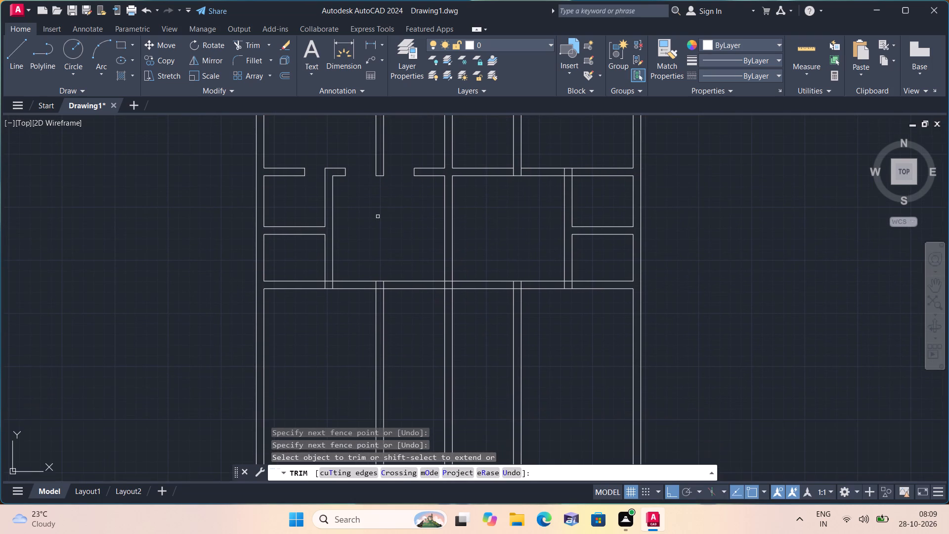
key("Escape")
Draw a jamb line across the lower cross wall 2' left of the left outer rooms' 9" partition.
key("l")
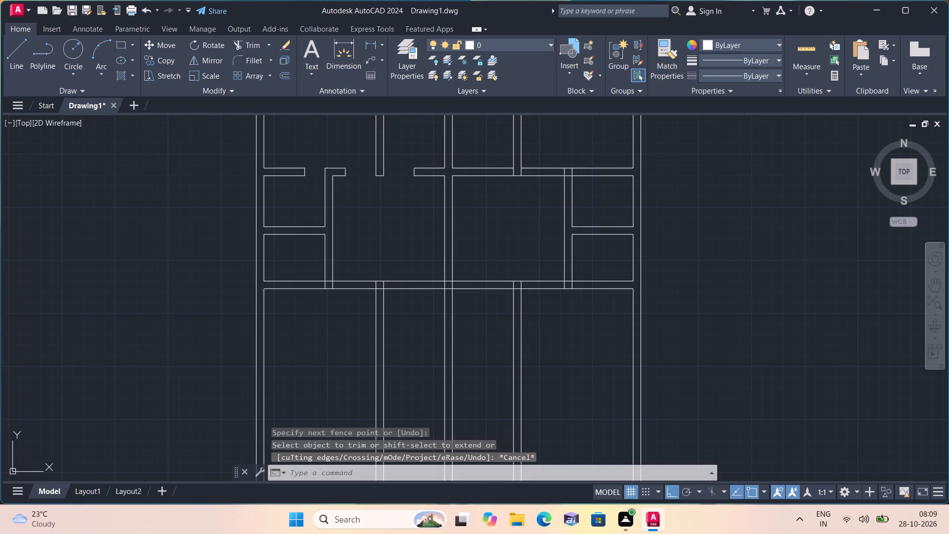
key("space")
scroll(333, 289, "up", 1)
left_click(321, 273)
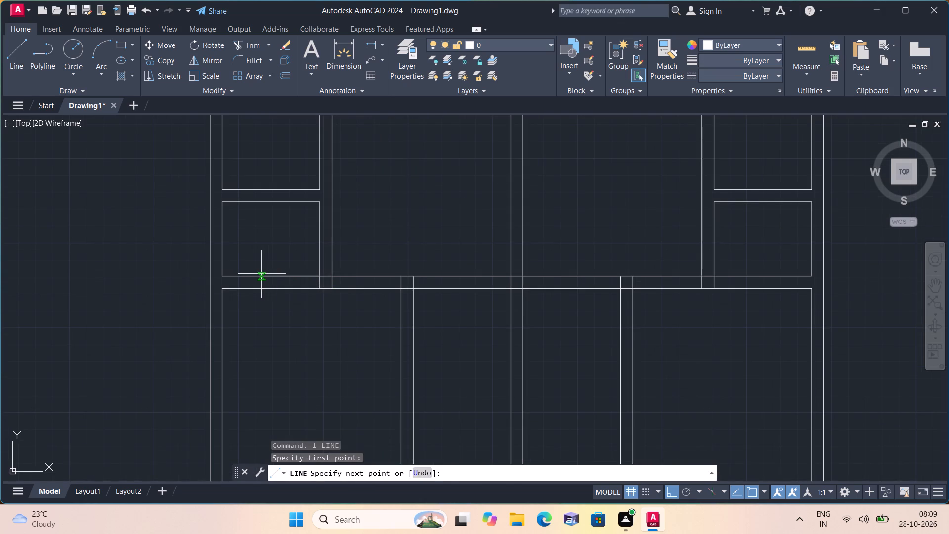
key("2")
key("apostrophe")
scroll(262, 270, "left", 1)
key("space")
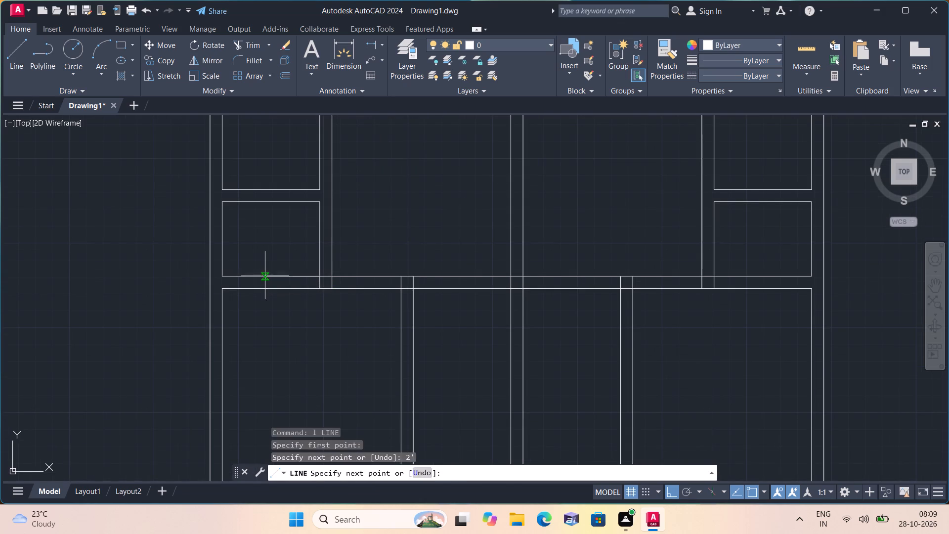
left_click(288, 288)
key("space")
Trim both lines of the lower cross wall to open the 2' doorway into the lower left outer room.
type("trim")
key("space")
scroll(300, 262, "up", 1)
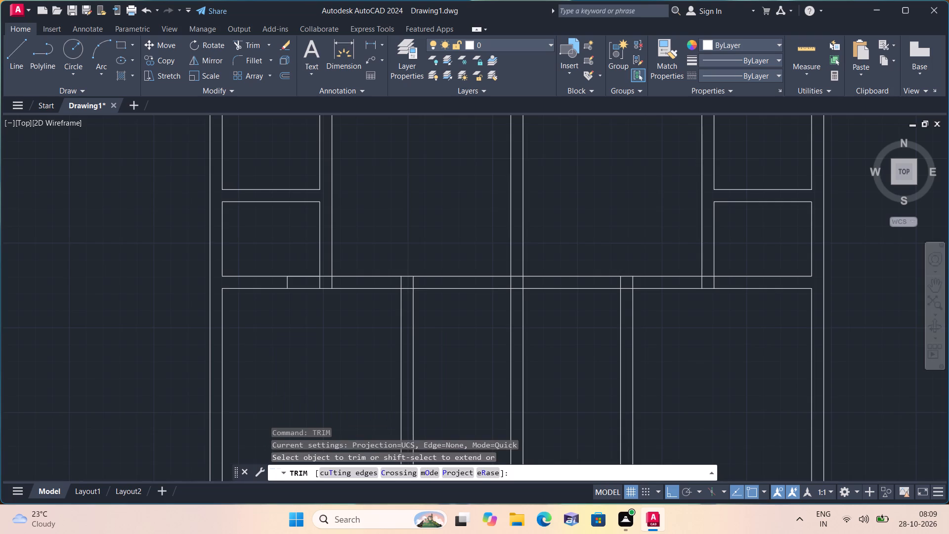
left_click_drag(300, 262, 313, 328)
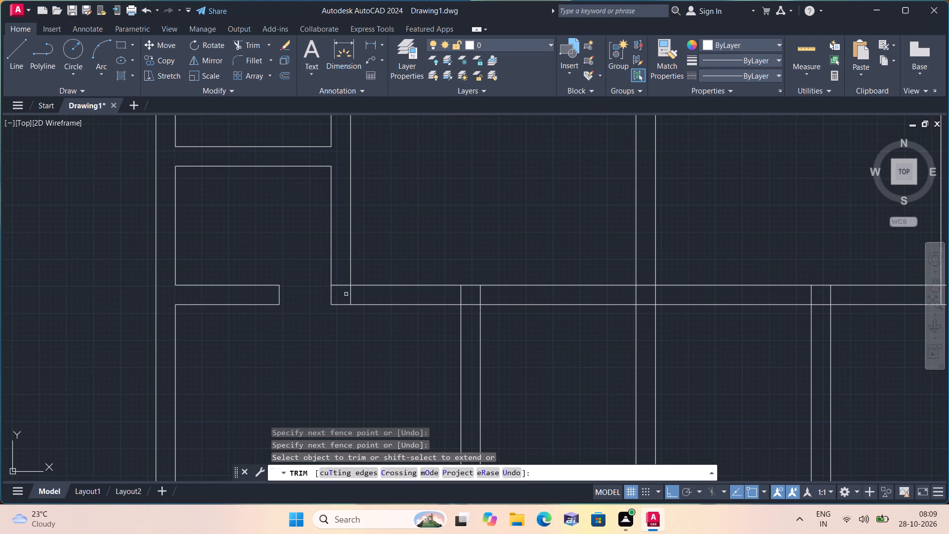
Trim the leftover lines inside the junction of the lower cross wall and the left outer rooms' 9" partition.
left_click(345, 283)
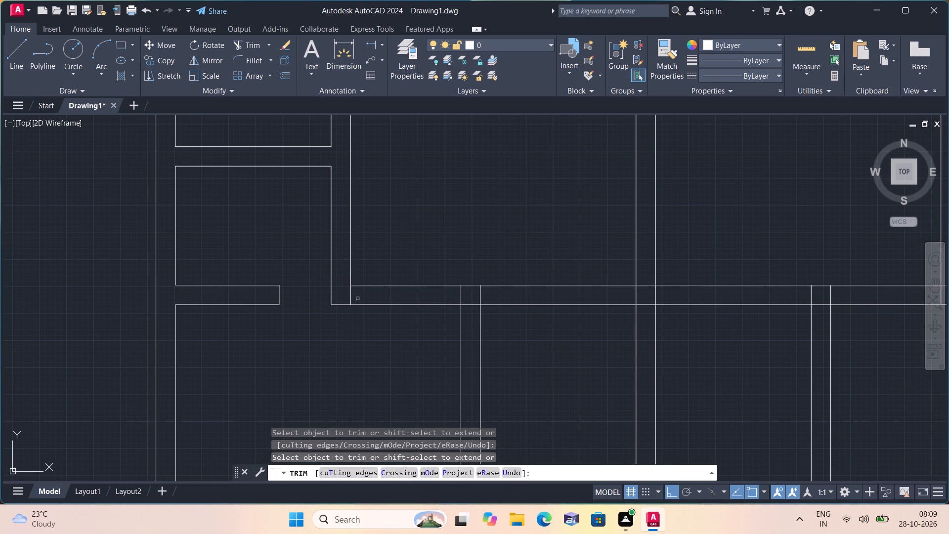
left_click_drag(353, 297, 347, 296)
scroll(347, 296, "down", 1)
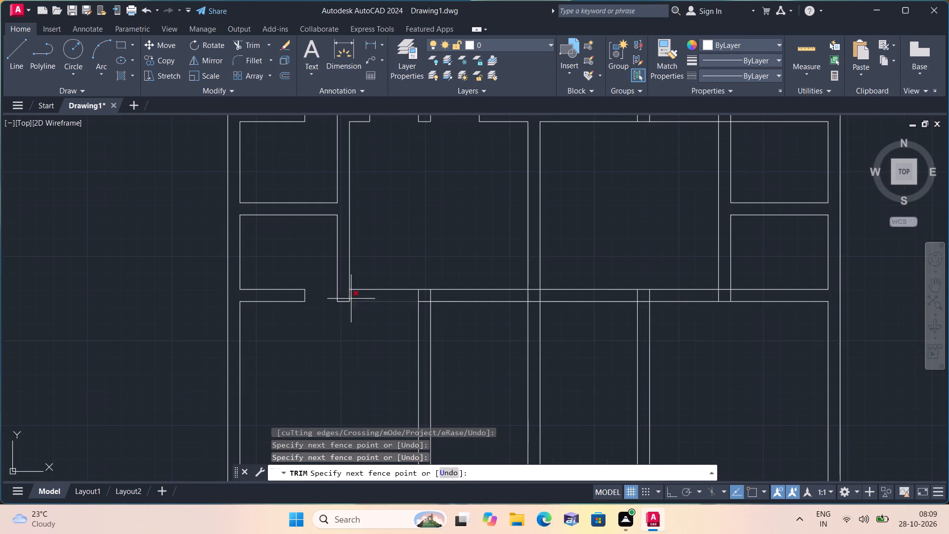
scroll(349, 297, "up", 1)
left_click(349, 297)
scroll(349, 296, "down", 2)
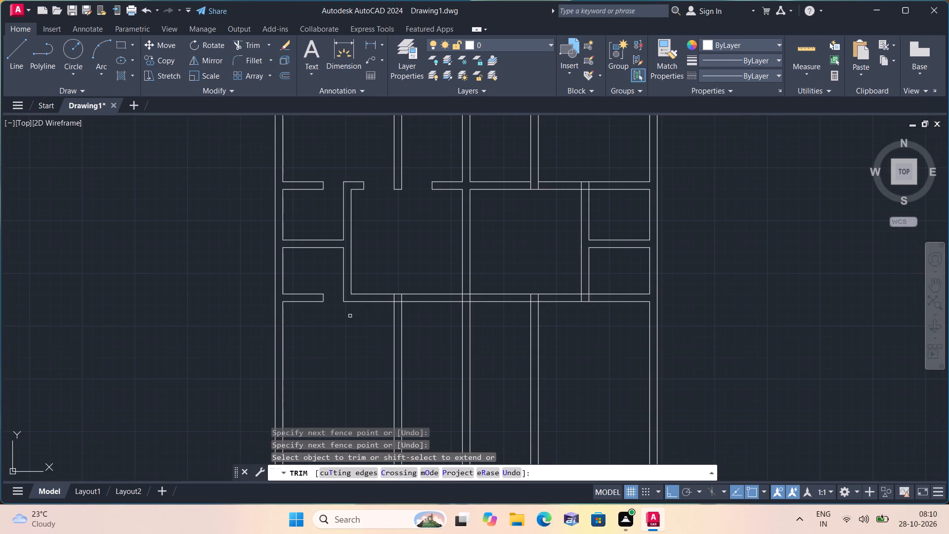
Trim away the lower cross wall between the lower left partition and the central wall, including the partition line left inside their junction.
scroll(346, 332, "down", 1)
middle_click_drag(348, 340, 325, 294)
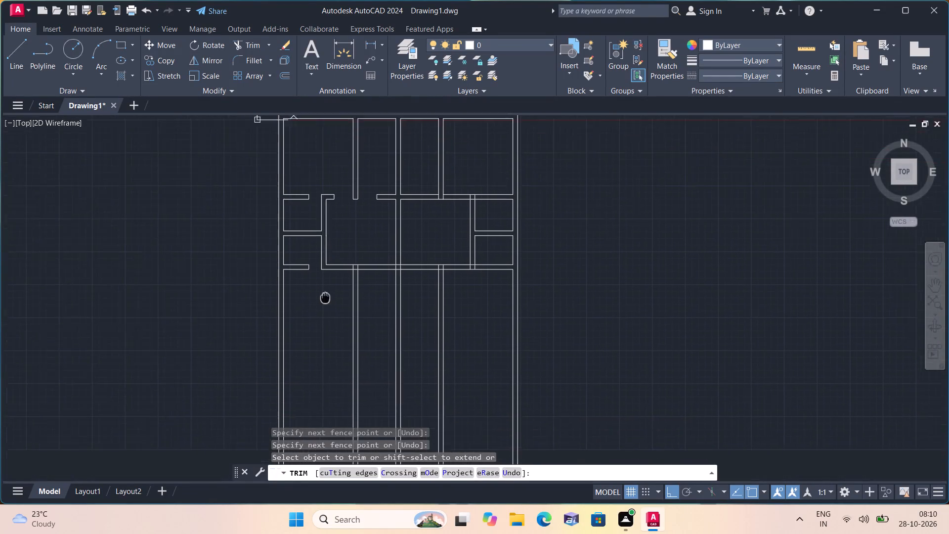
middle_click_drag(325, 294, 314, 271)
scroll(314, 271, "up", 2)
left_click_drag(450, 168, 440, 262)
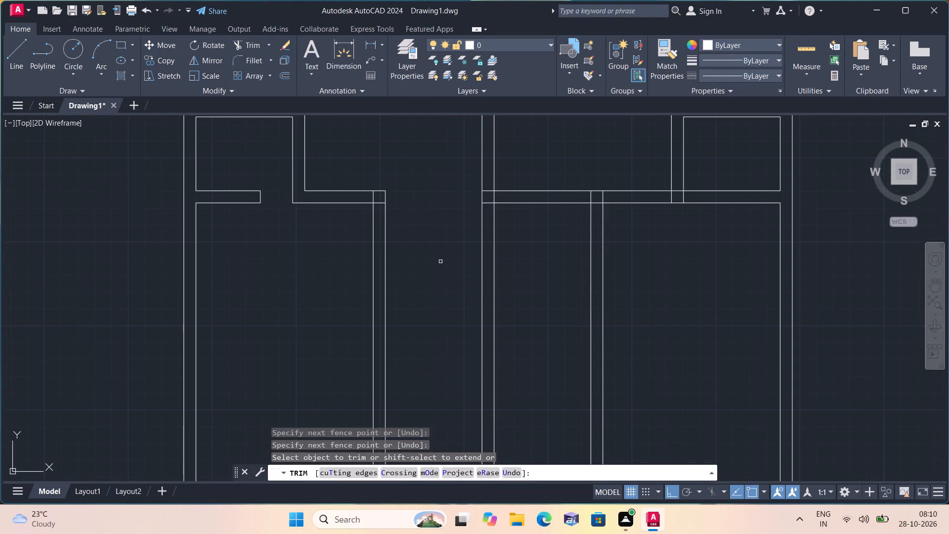
scroll(427, 238, "up", 1)
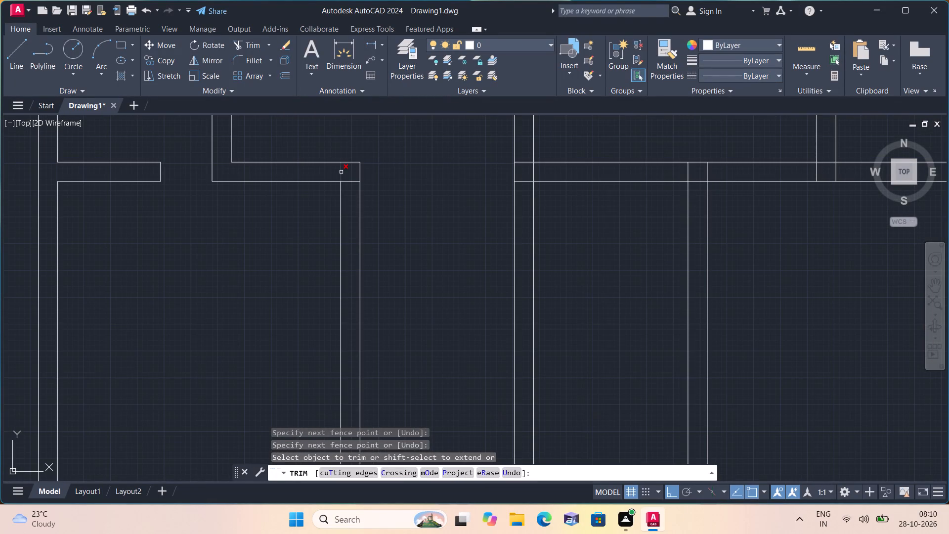
left_click(341, 172)
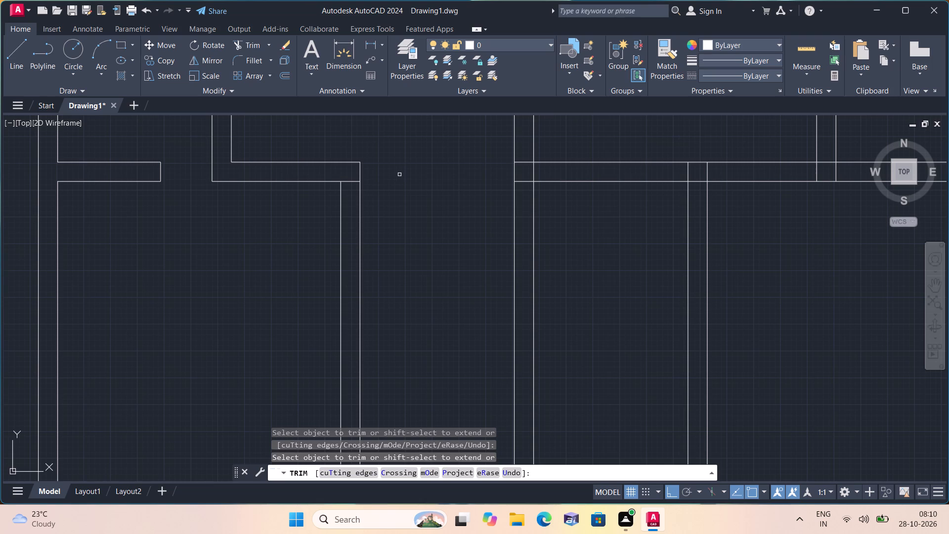
key("Escape")
Draw a 3' line down the lower left partition from the lower cross wall and a jamb line across the partition there.
key("l")
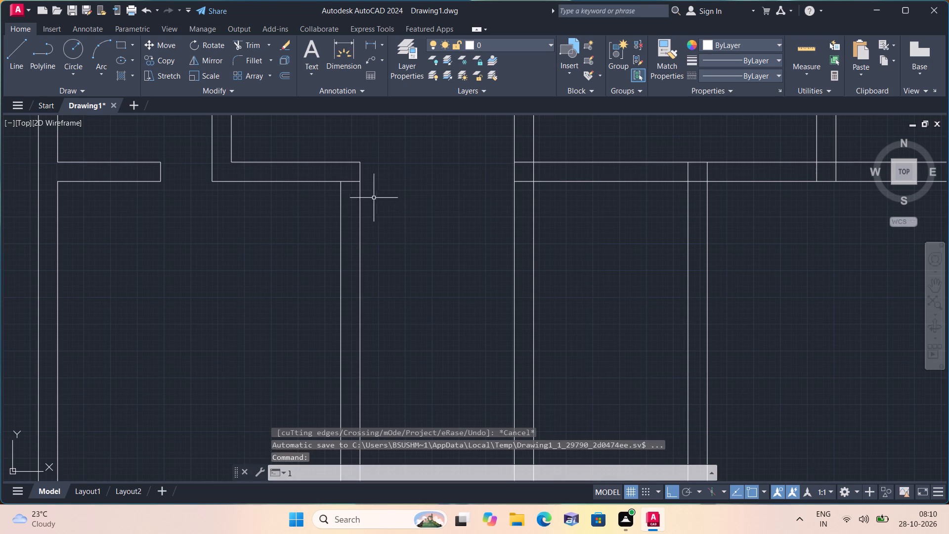
key("space")
left_click(360, 182)
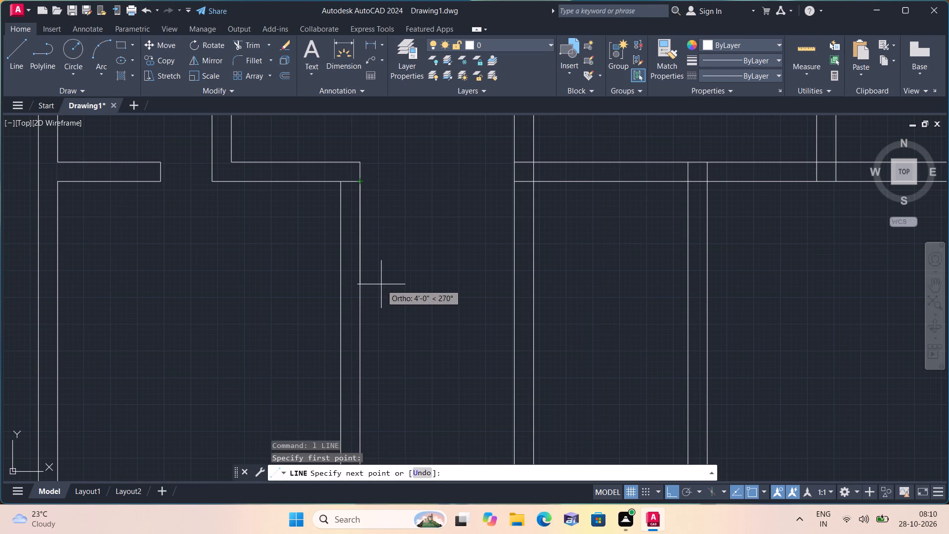
type("3'")
key("space")
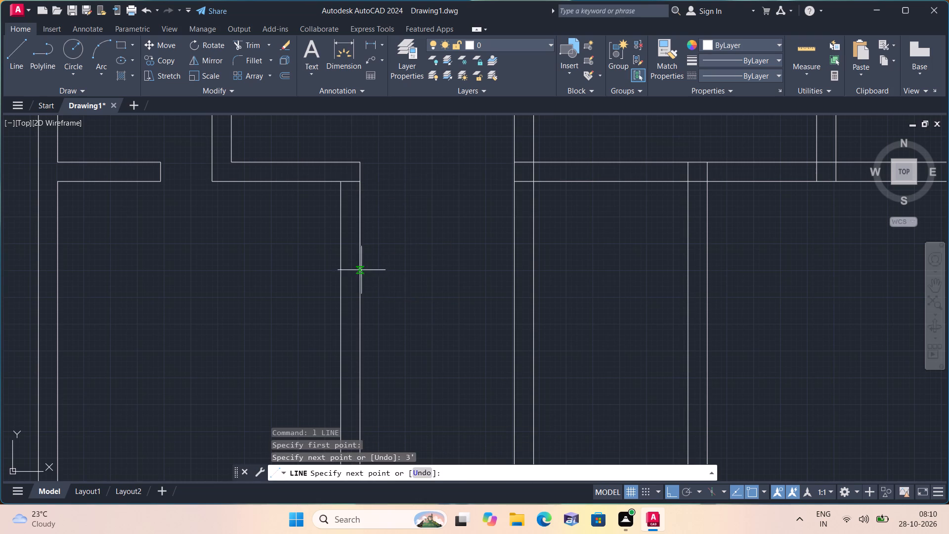
left_click(338, 260)
key("space")
Trim both lines of the lower left partition to open the 3' doorway just below the lower cross wall.
type("trim")
key("space")
left_click_drag(433, 224, 313, 230)
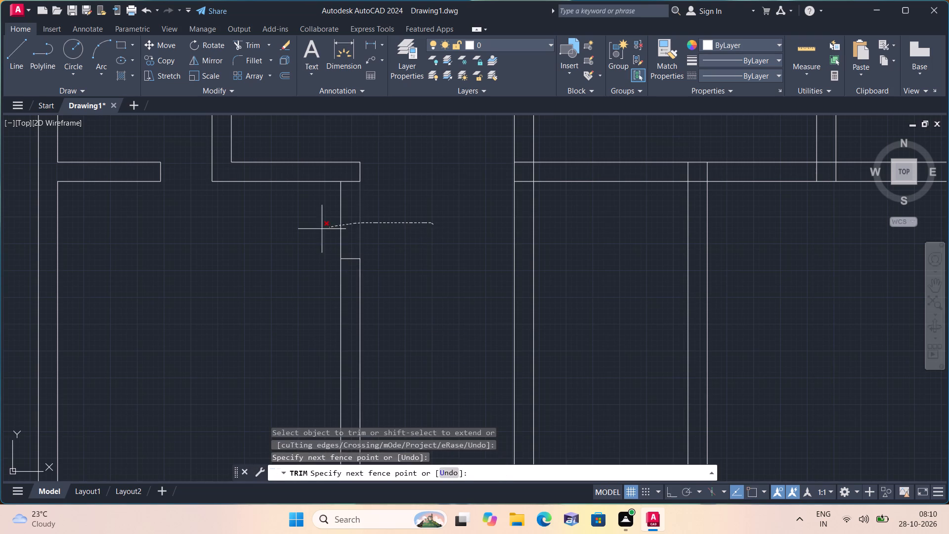
left_click_drag(313, 230, 276, 235)
key("space")
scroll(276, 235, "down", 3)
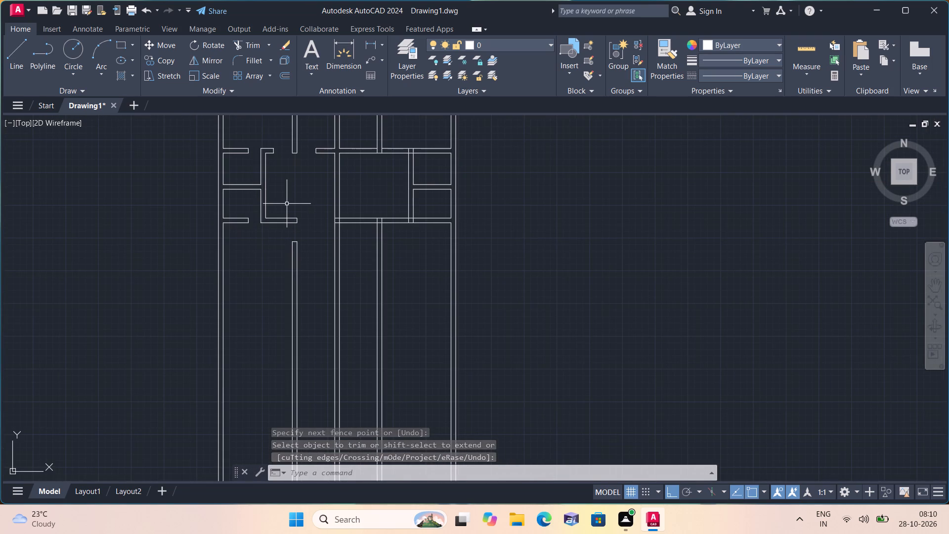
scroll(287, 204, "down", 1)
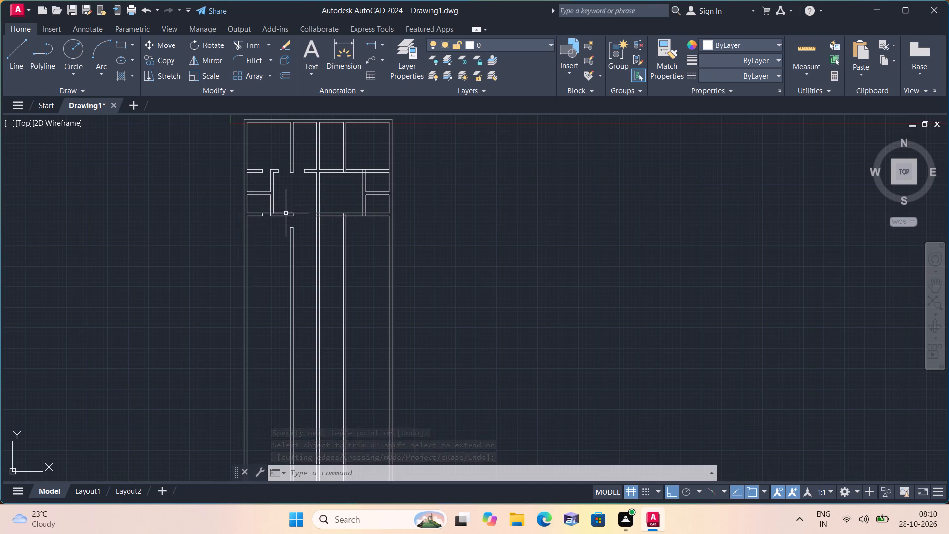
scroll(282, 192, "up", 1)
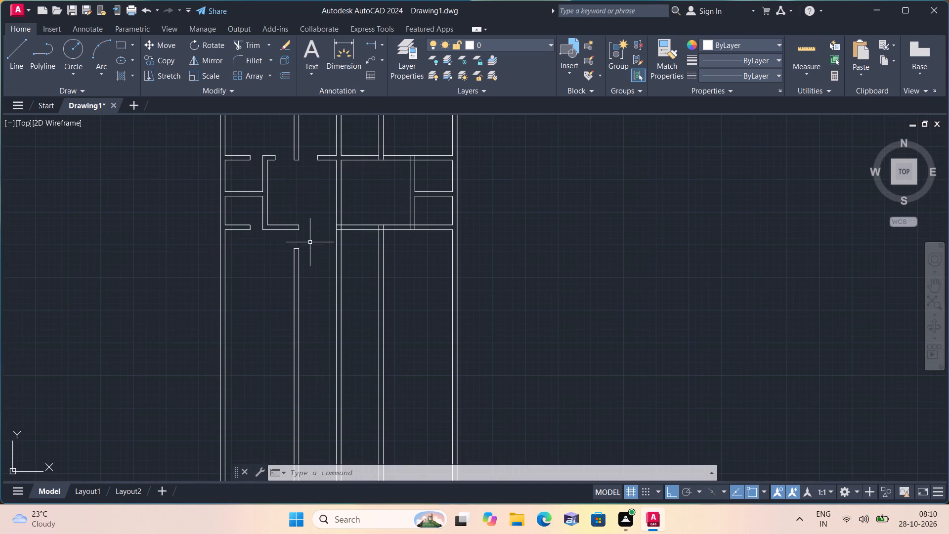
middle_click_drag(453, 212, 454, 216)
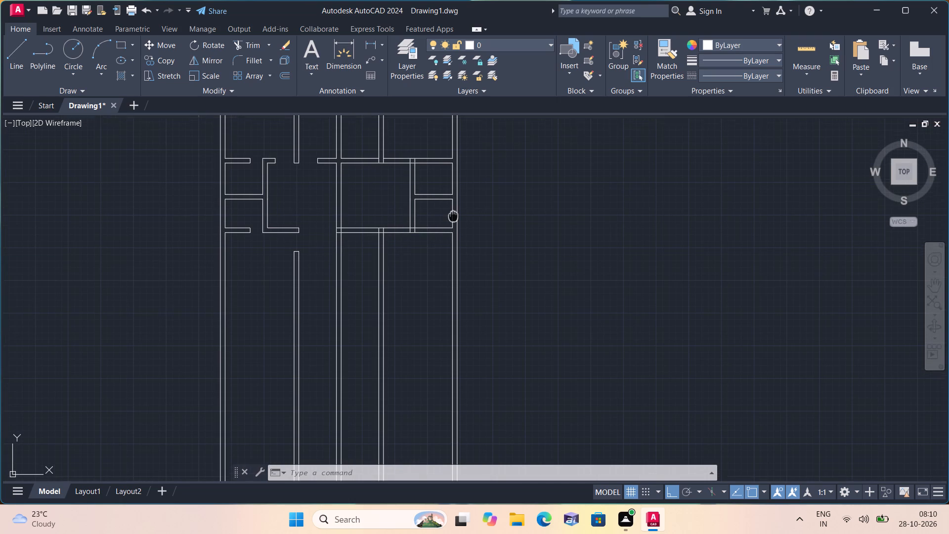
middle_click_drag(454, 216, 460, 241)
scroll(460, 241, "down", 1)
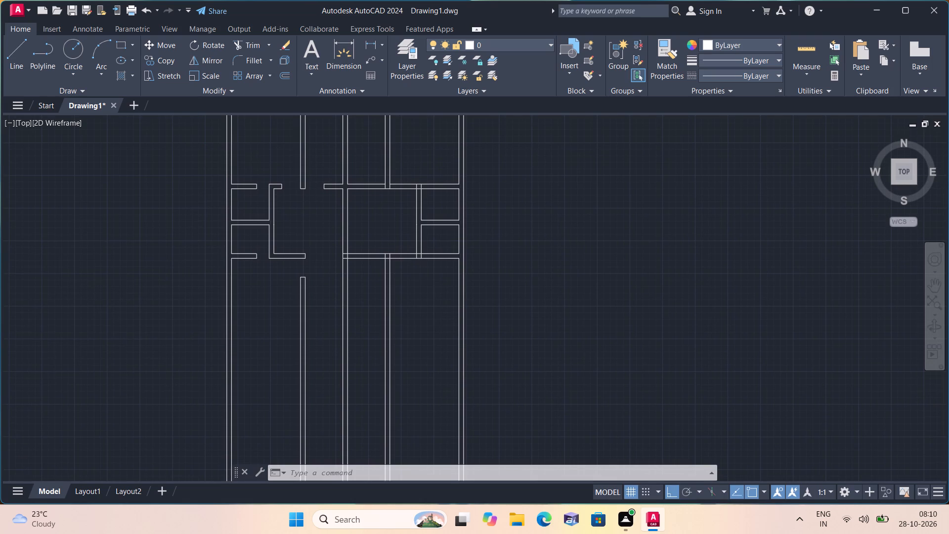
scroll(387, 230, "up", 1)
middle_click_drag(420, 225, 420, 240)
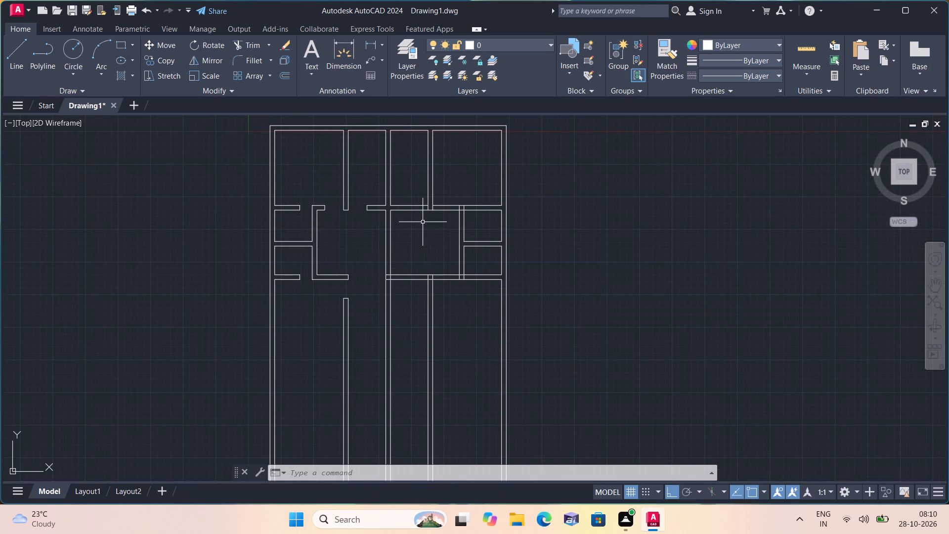
Draw jamb lines across the upper cross wall 3' to either side of the upper right partition.
scroll(424, 221, "up", 2)
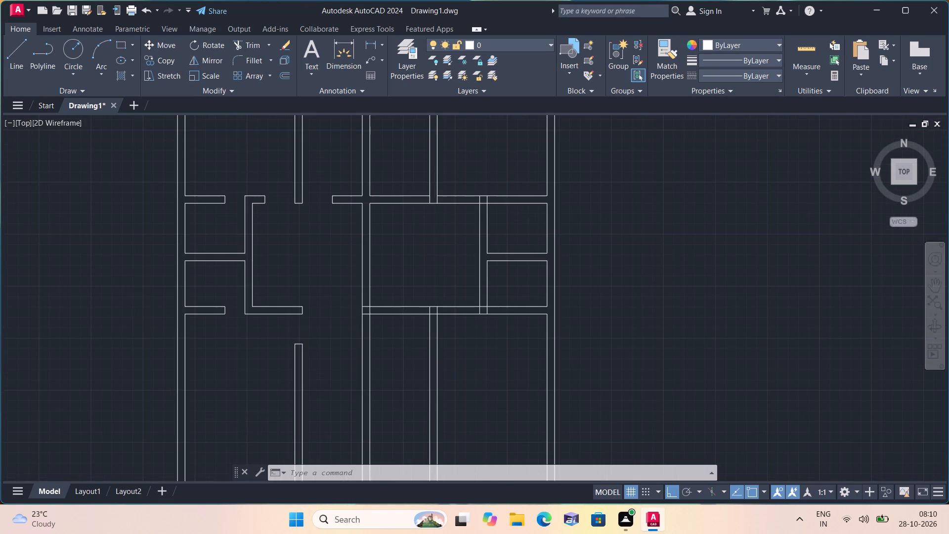
key("l")
key("space")
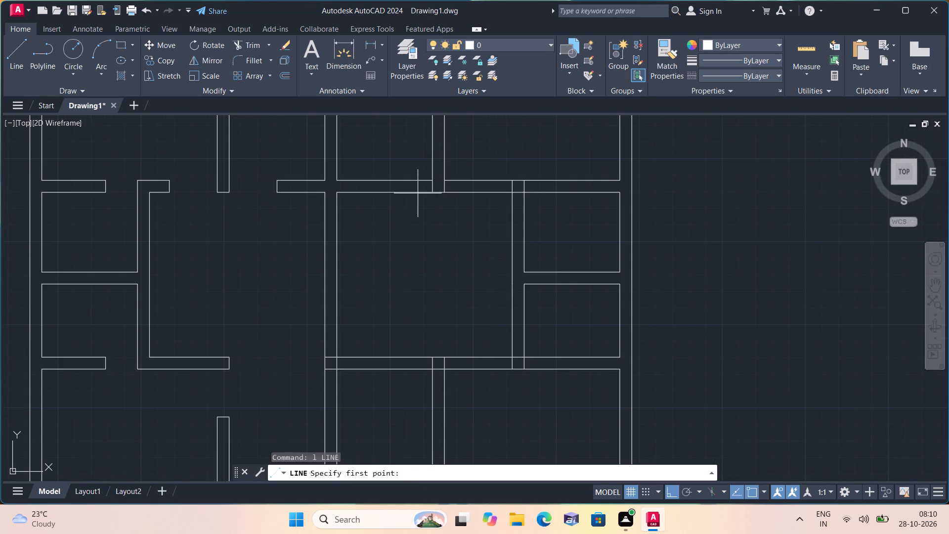
left_click(432, 179)
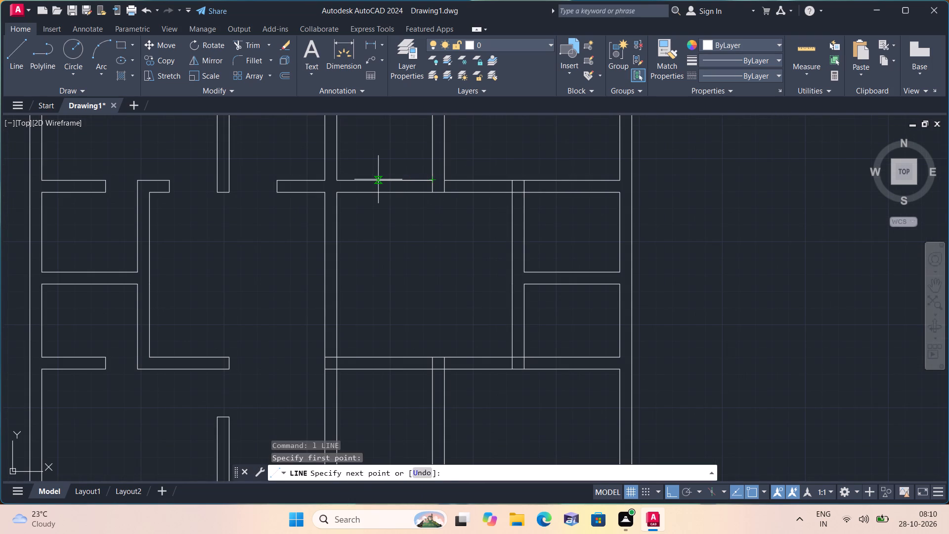
type("3'")
key("space")
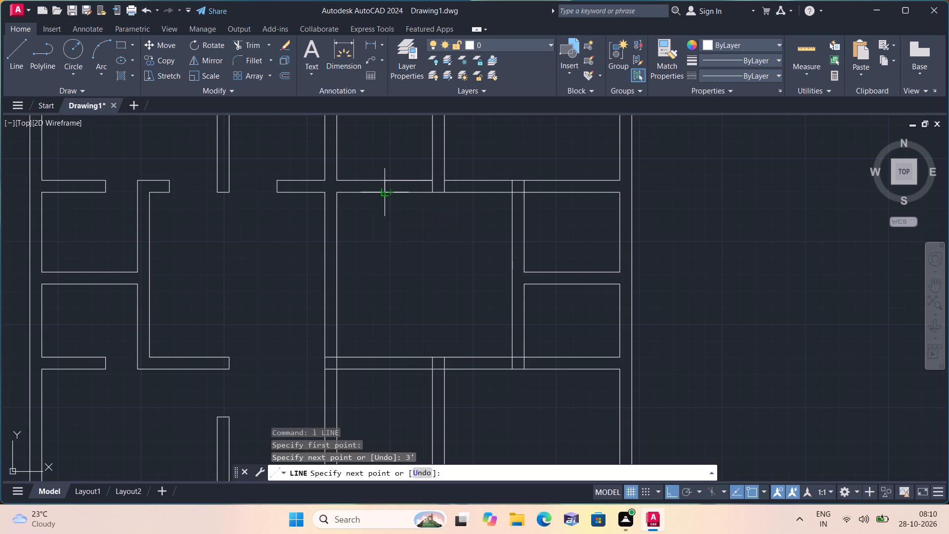
left_click(385, 192)
key("space")
key("space")
left_click(443, 179)
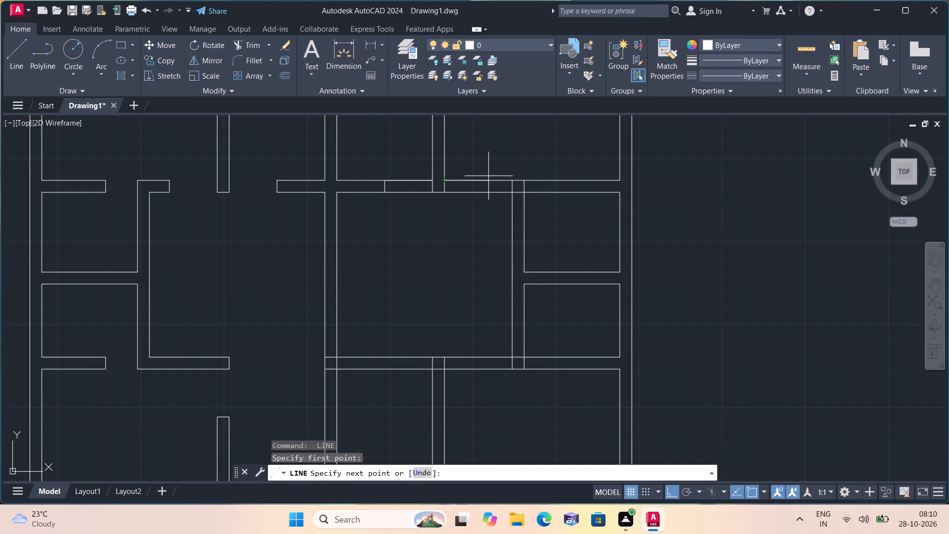
type("3'")
key("space")
left_click(489, 194)
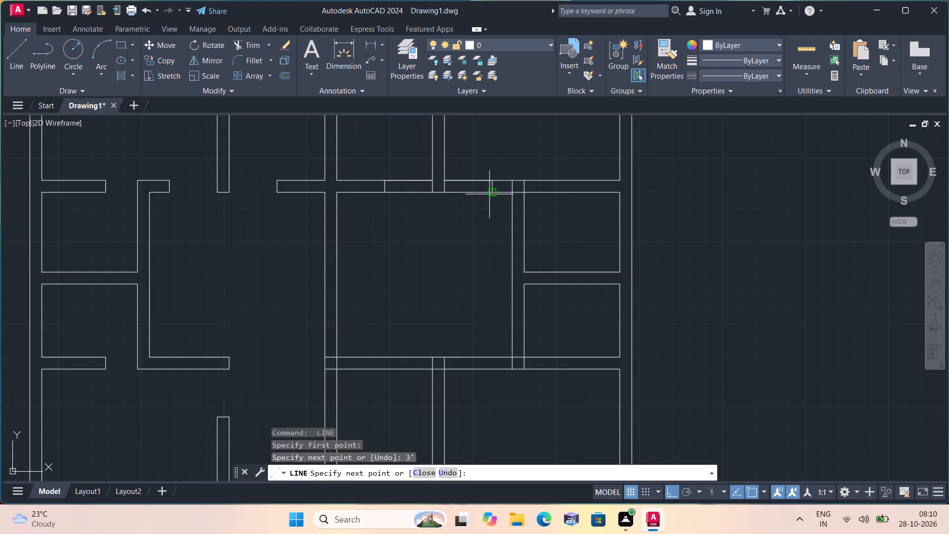
key("space")
Trim the upper cross wall's lines to open the two 3' doorways on either side of the upper right partition.
type("trim")
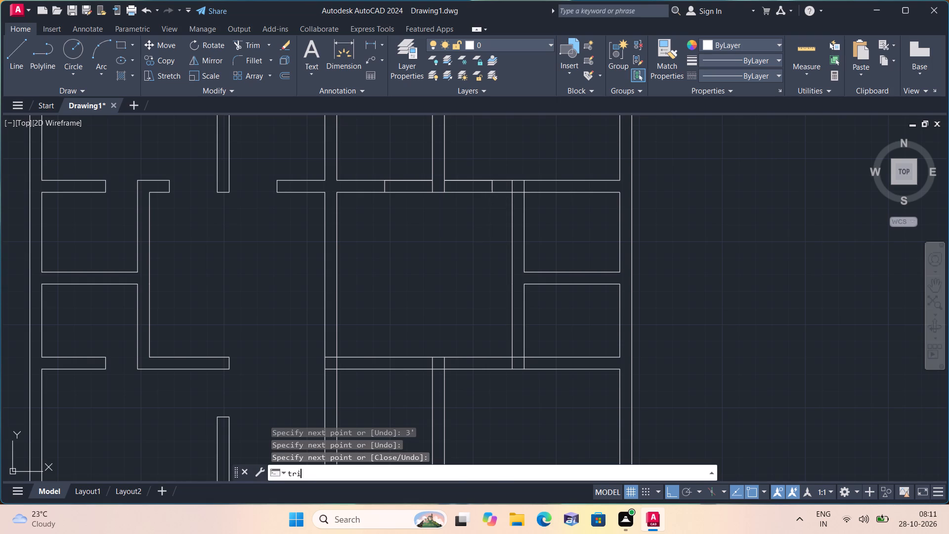
key("space")
left_click_drag(409, 167, 460, 172)
Trim the leftover partition line inside the junction of the upper cross wall and the right outer rooms' 9" partition.
scroll(515, 193, "up", 1)
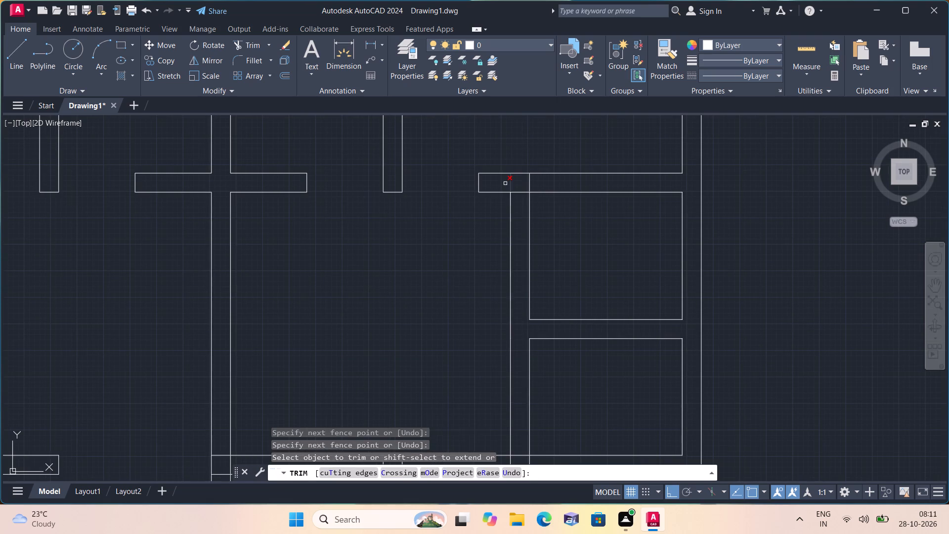
left_click(505, 183)
left_click(518, 198)
key("space")
Draw a 2' line along the upper cross wall's lower face, starting rightward from the right outer rooms' partition.
key("l")
key("space")
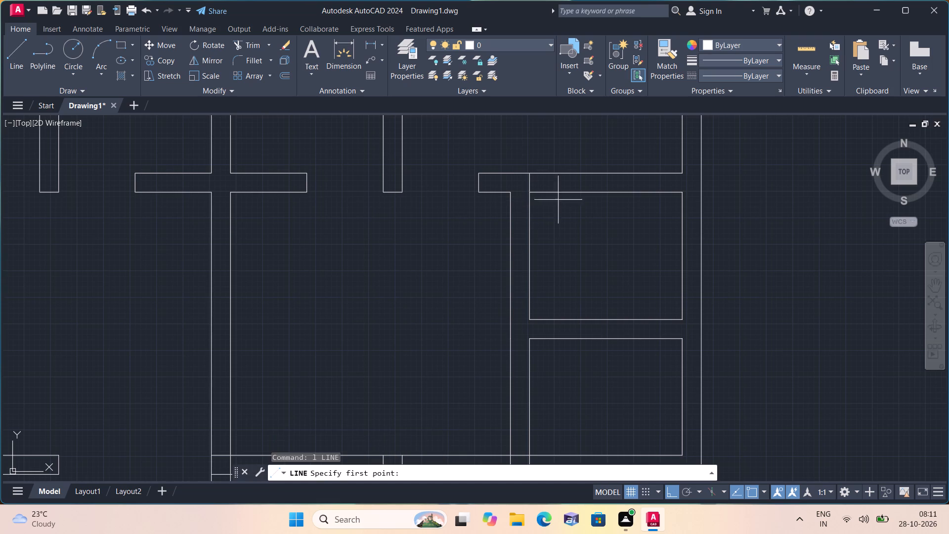
left_click(533, 194)
type("2'")
key("space")
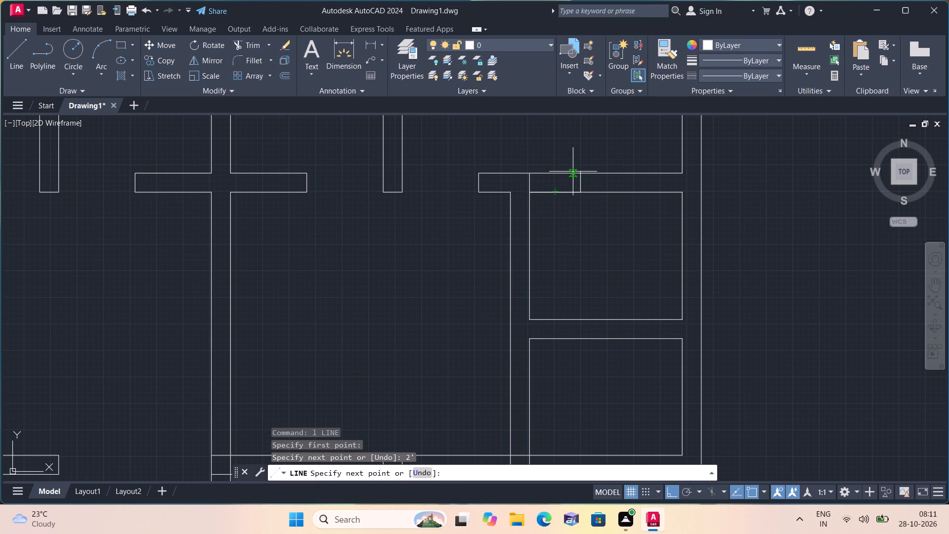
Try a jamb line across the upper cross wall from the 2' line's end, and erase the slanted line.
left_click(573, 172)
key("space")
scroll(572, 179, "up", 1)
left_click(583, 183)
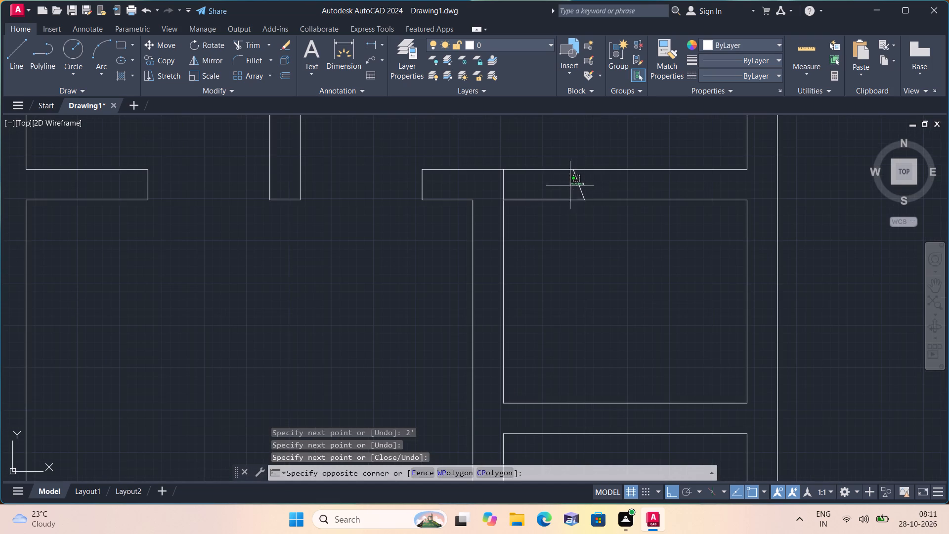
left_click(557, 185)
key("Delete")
Draw a straight jamb line across the upper cross wall 2' right of the right outer rooms' 9" partition.
key("l")
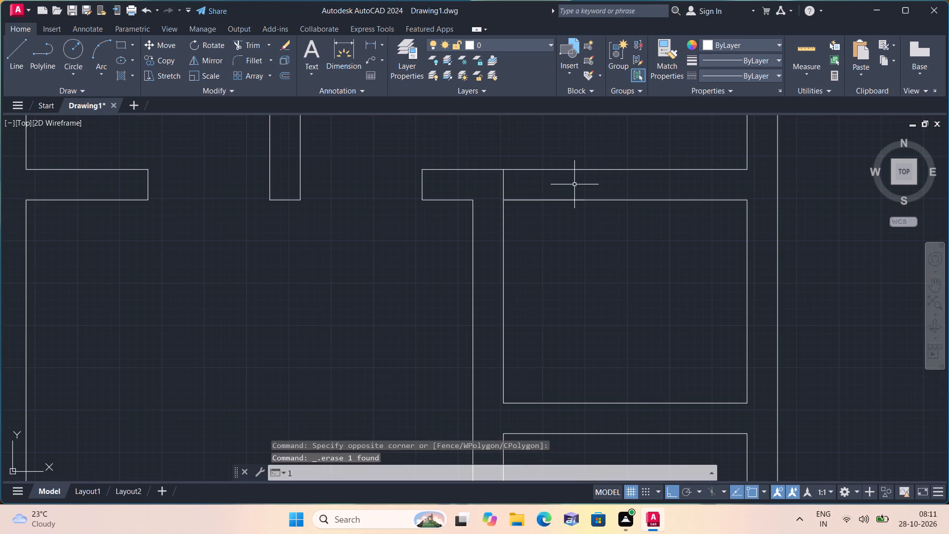
key("space")
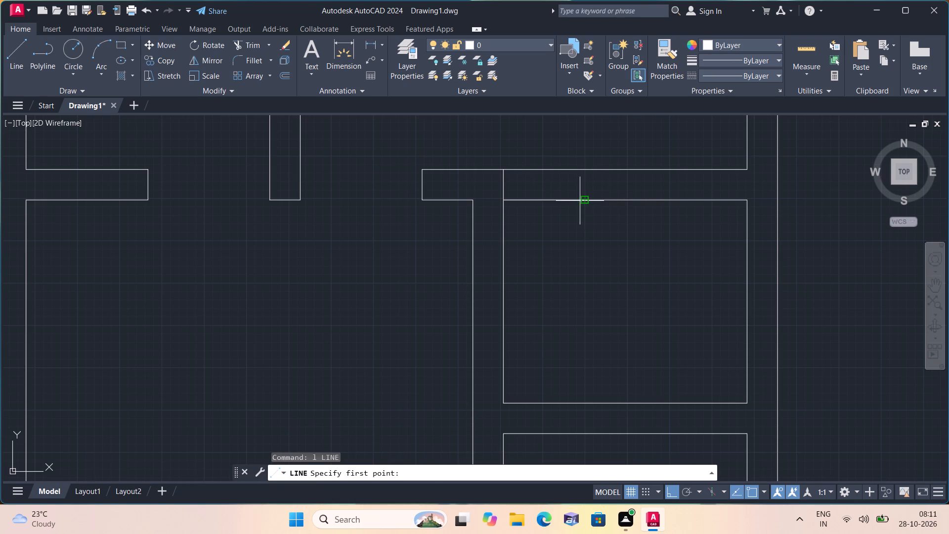
left_click(583, 201)
left_click(583, 171)
key("space")
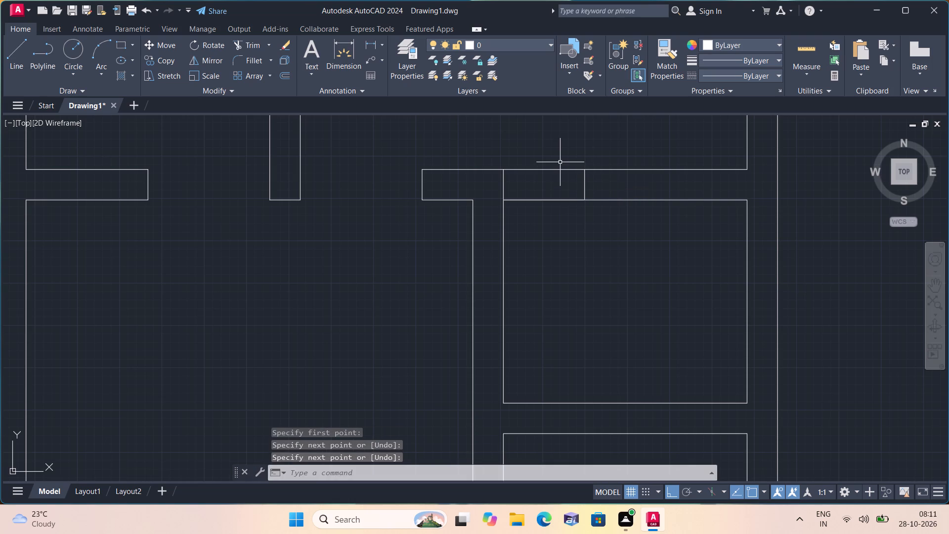
Trim both faces of the upper cross wall between the right outer rooms' partition and the jamb to open the 2' door.
type("trim")
key("space")
left_click_drag(556, 153, 555, 167)
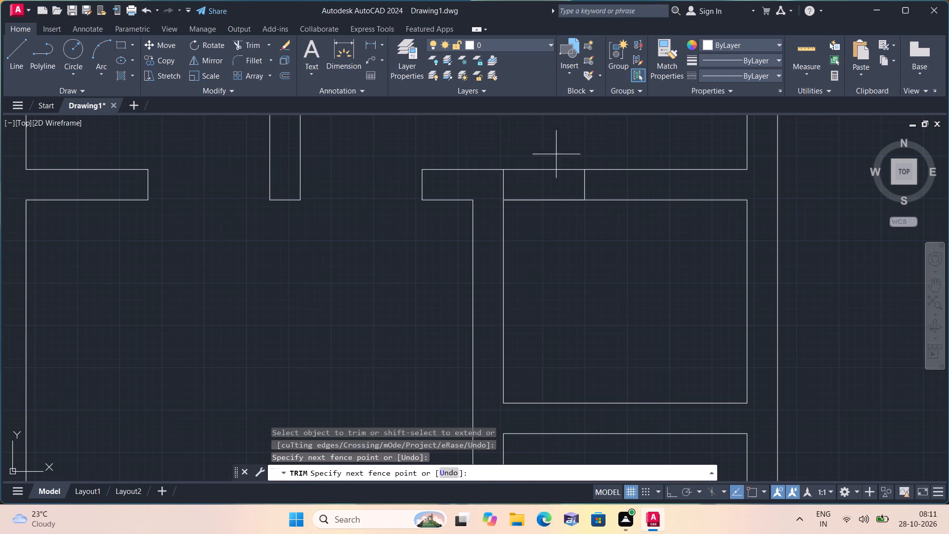
left_click_drag(555, 167, 552, 239)
key("space")
Draw a 2' line along the lower cross wall's upper face from the right outer rooms' partition, continuing as a jamb across the wall.
middle_click_drag(559, 253, 532, 159)
scroll(532, 159, "down", 1)
key("l")
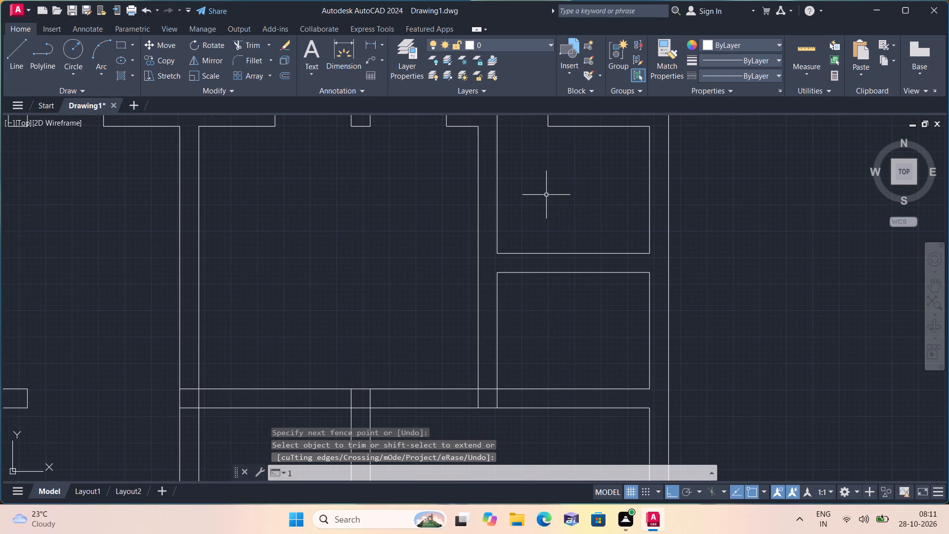
key("space")
middle_click_drag(546, 195, 540, 146)
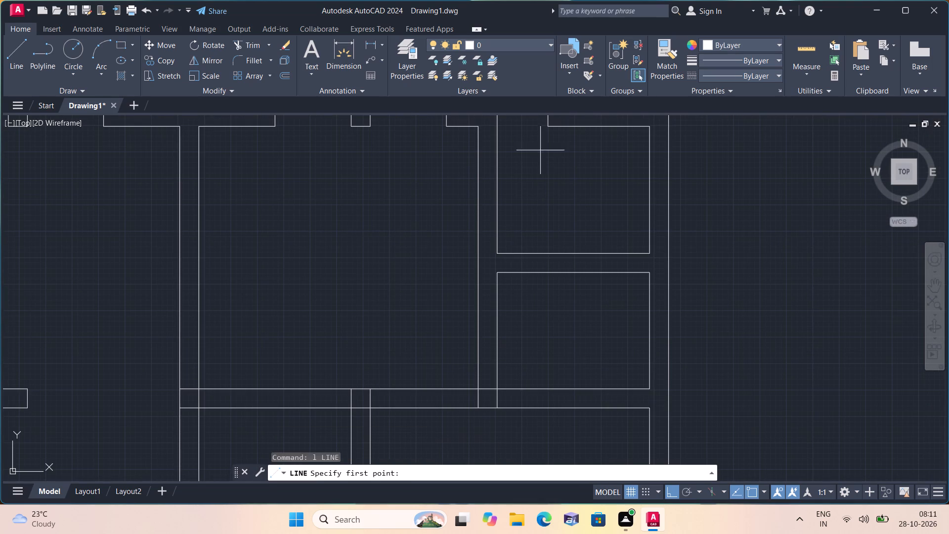
scroll(538, 229, "down", 1)
scroll(552, 324, "up", 1)
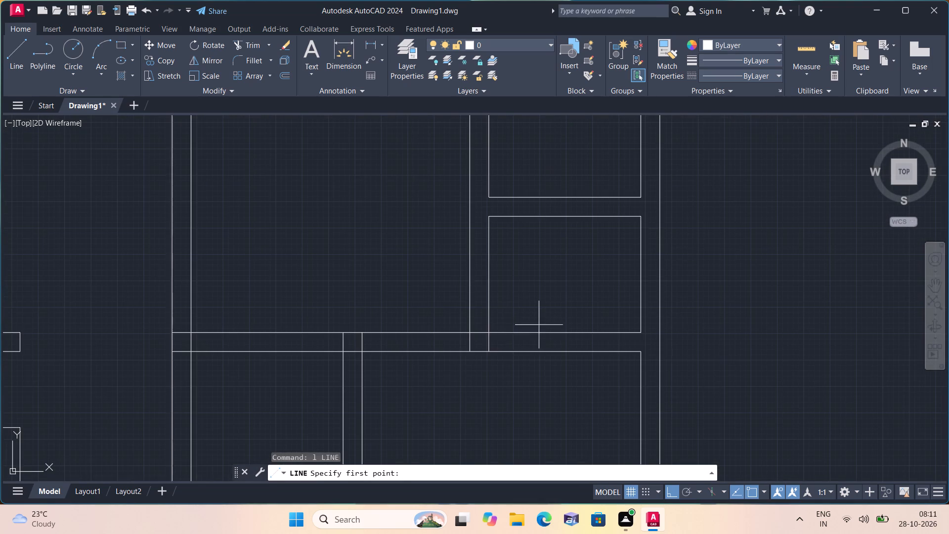
left_click(490, 333)
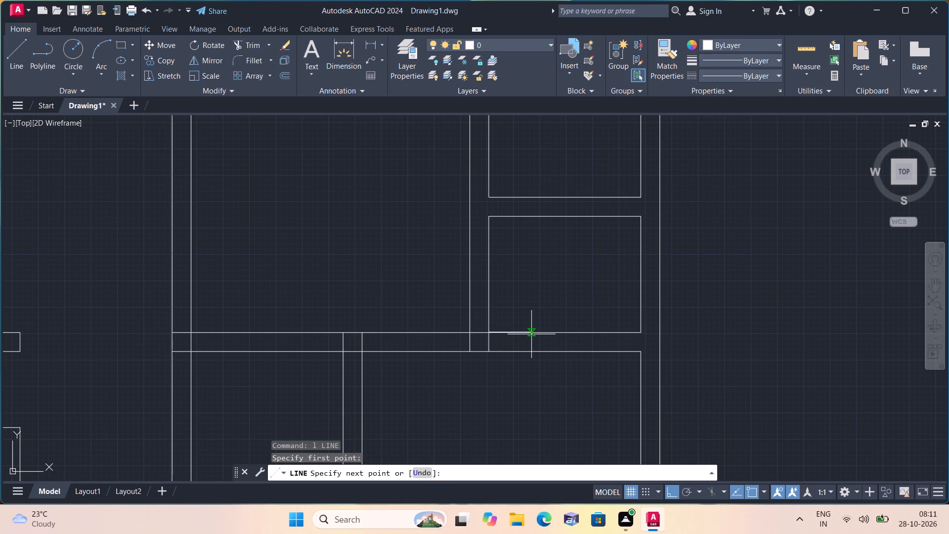
key("2")
type("'")
key("space")
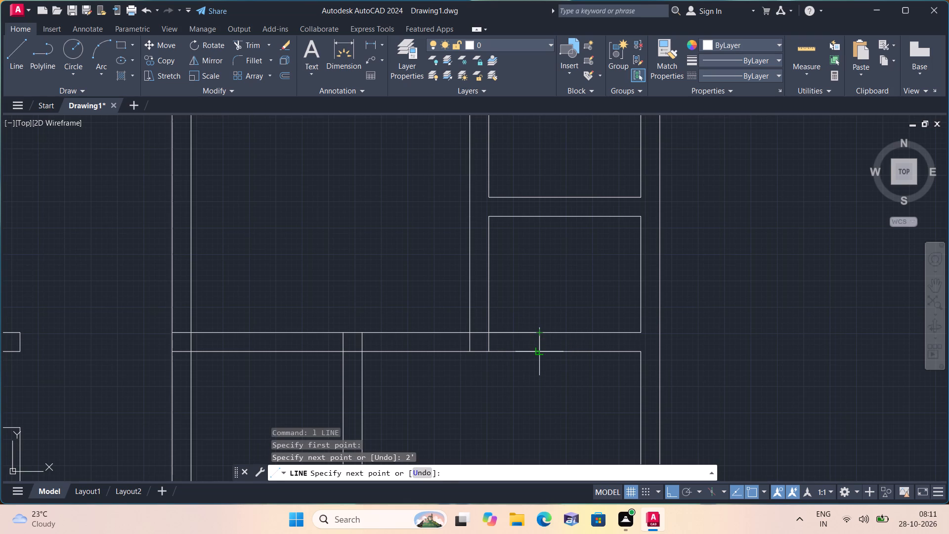
left_click(540, 353)
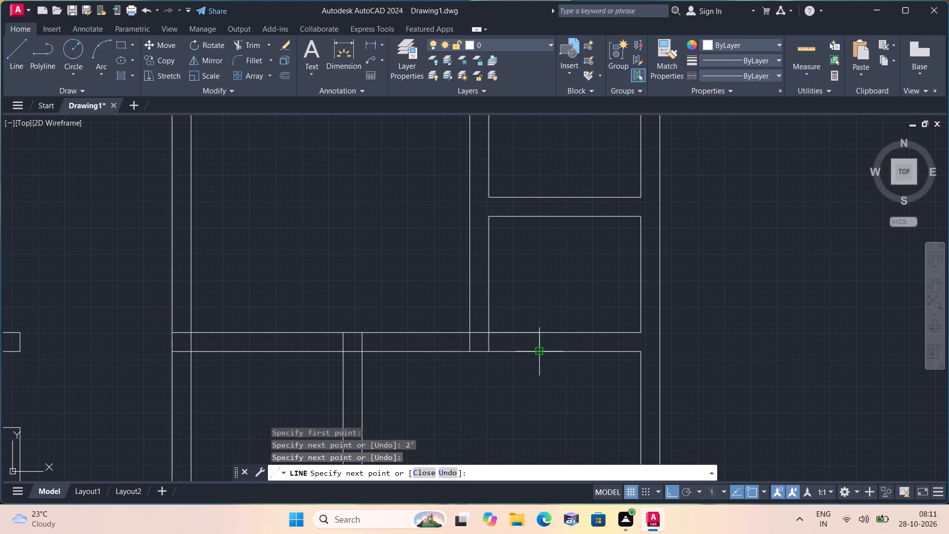
key("space")
Draw a 3' line down the right inner vertical wall from the lower cross wall's lower face, continuing as a jamb across the wall.
middle_click_drag(521, 393, 546, 301)
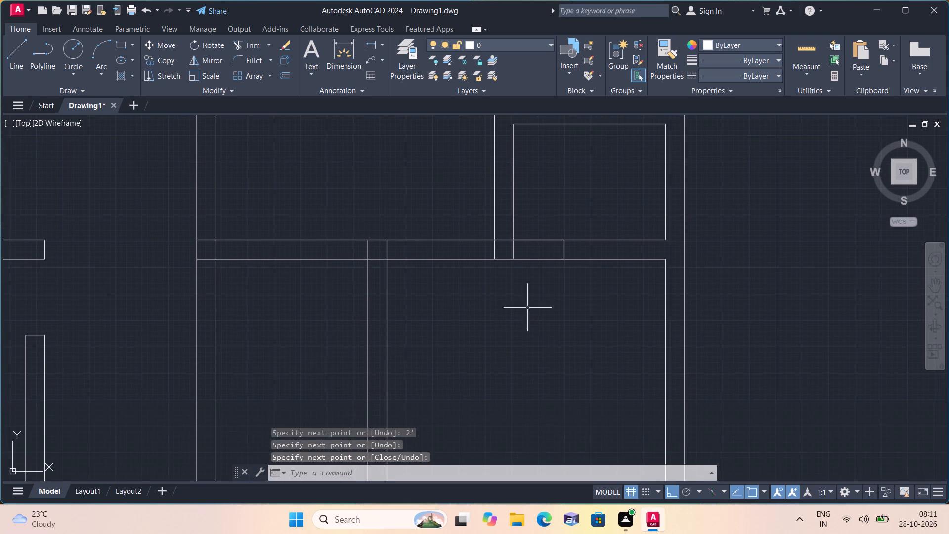
key("space")
left_click(388, 259)
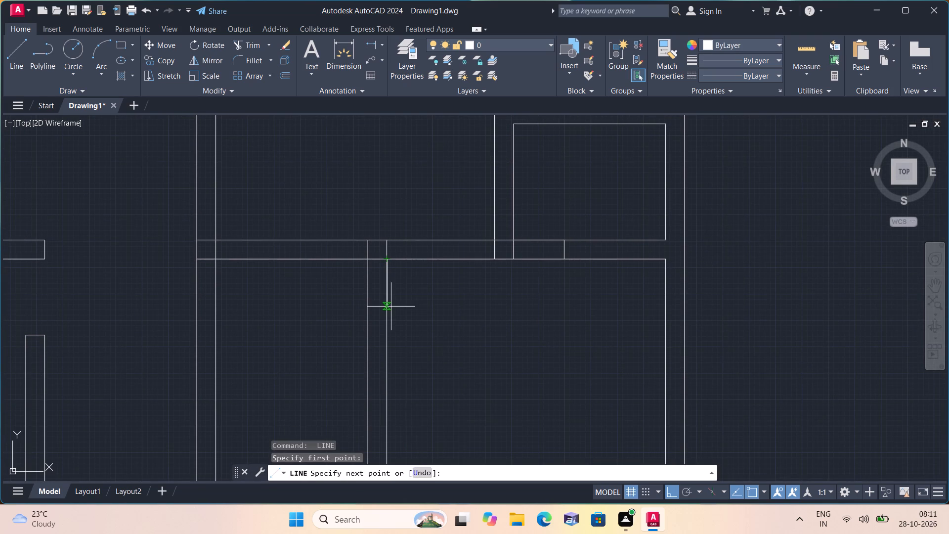
type("3'")
key("space")
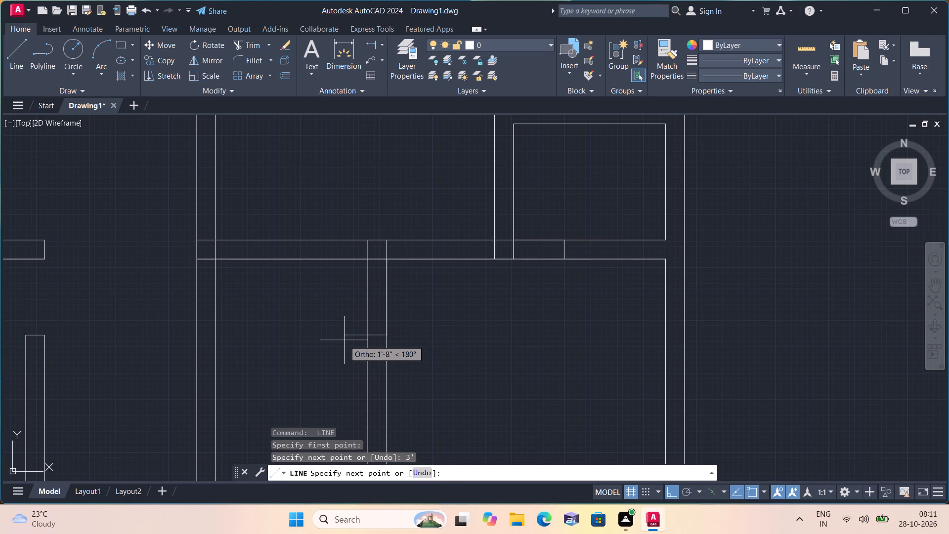
left_click(362, 335)
key("space")
Trim the 3' door opening in the right inner vertical wall and the 2' opening in the lower cross wall.
key("t")
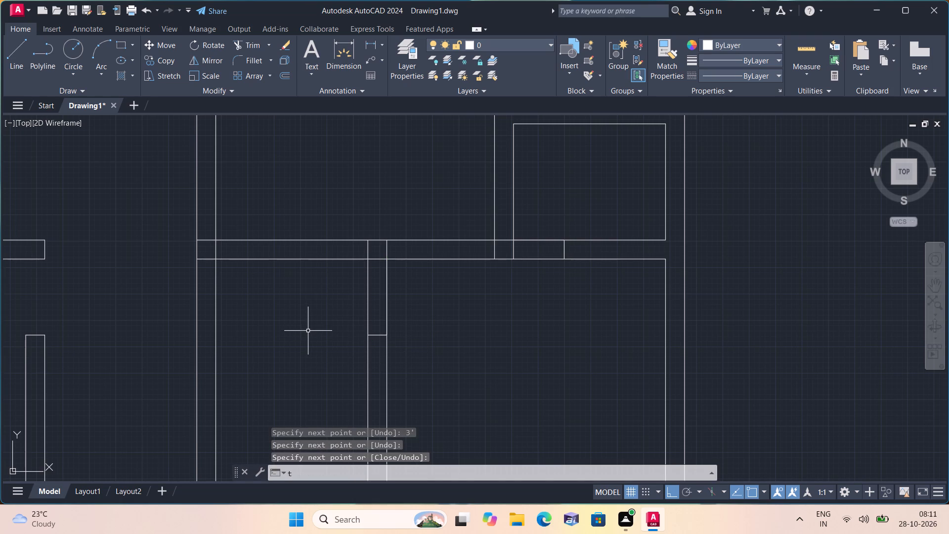
key("r")
type("im")
key("space")
left_click_drag(319, 311, 512, 297)
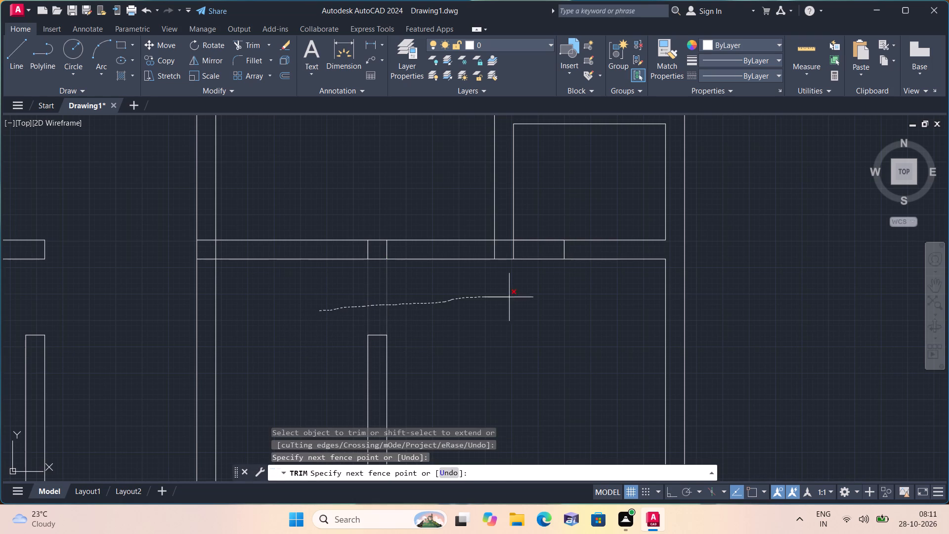
left_click_drag(512, 297, 546, 226)
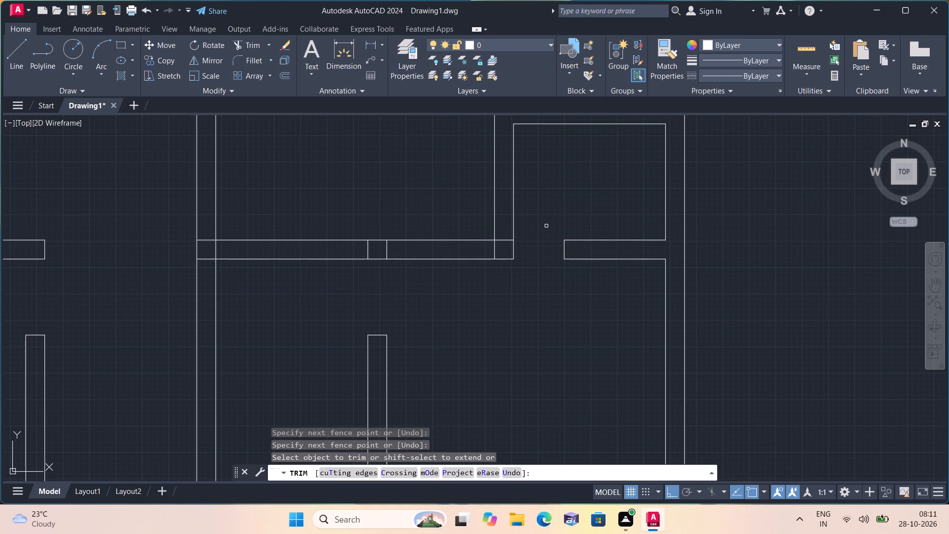
Trim the leftover lines inside the junction of the lower cross wall and the right outer rooms' 9" partition.
scroll(497, 253, "up", 1)
left_click_drag(502, 223, 497, 252)
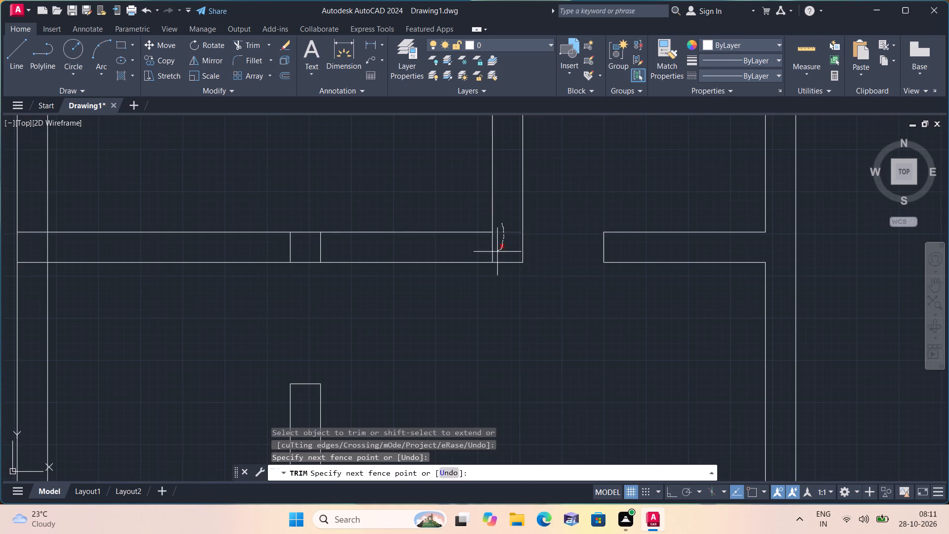
left_click_drag(497, 252, 491, 250)
Trim away the lower cross wall between the central wall and the right inner vertical wall's line, including its lines inside the central wall.
scroll(491, 250, "down", 1)
left_click_drag(292, 199, 293, 216)
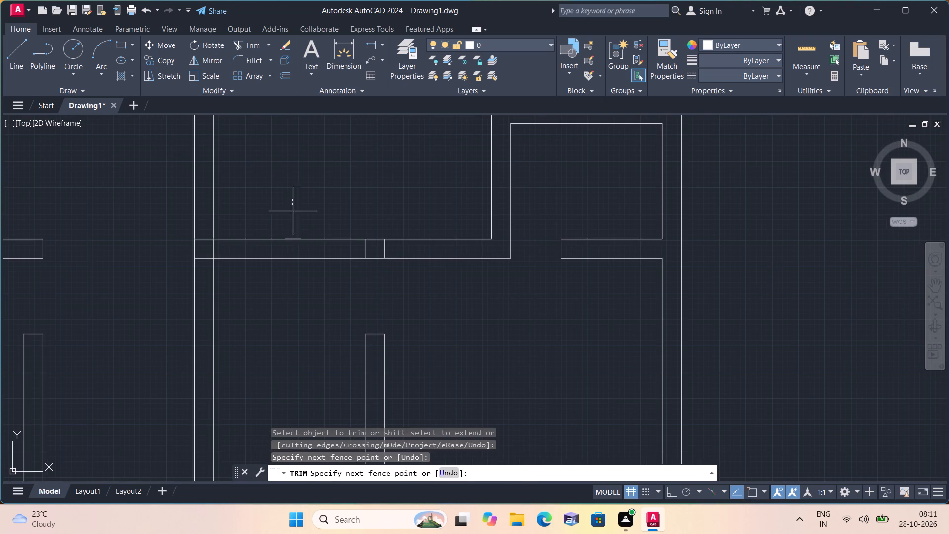
left_click_drag(293, 216, 311, 280)
scroll(219, 238, "up", 1)
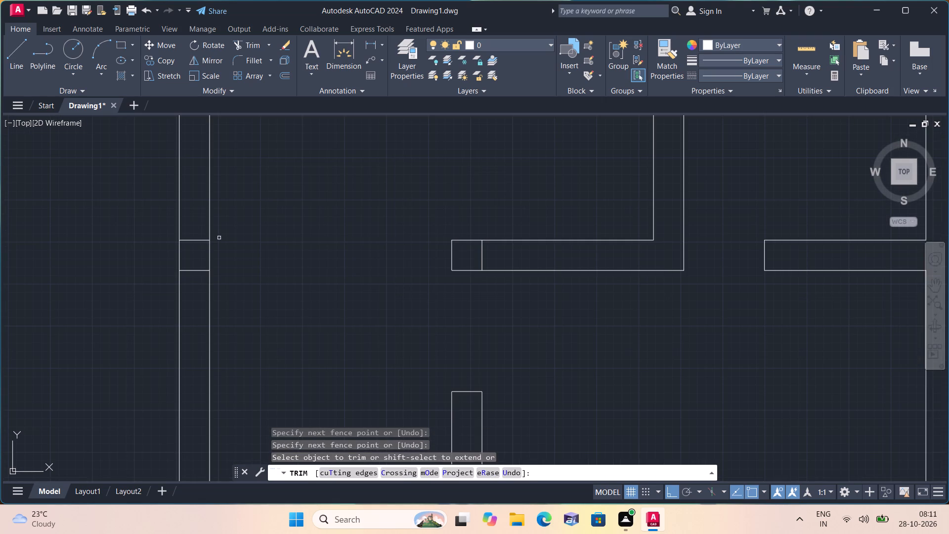
left_click_drag(195, 231, 200, 280)
Trim the leftover vertical line inside the free end of the right-hand lower cross wall.
left_click_drag(485, 260, 494, 259)
left_click_drag(485, 255, 464, 253)
Examine the door openings and remaining walls across the whole floor plan.
scroll(464, 253, "down", 3)
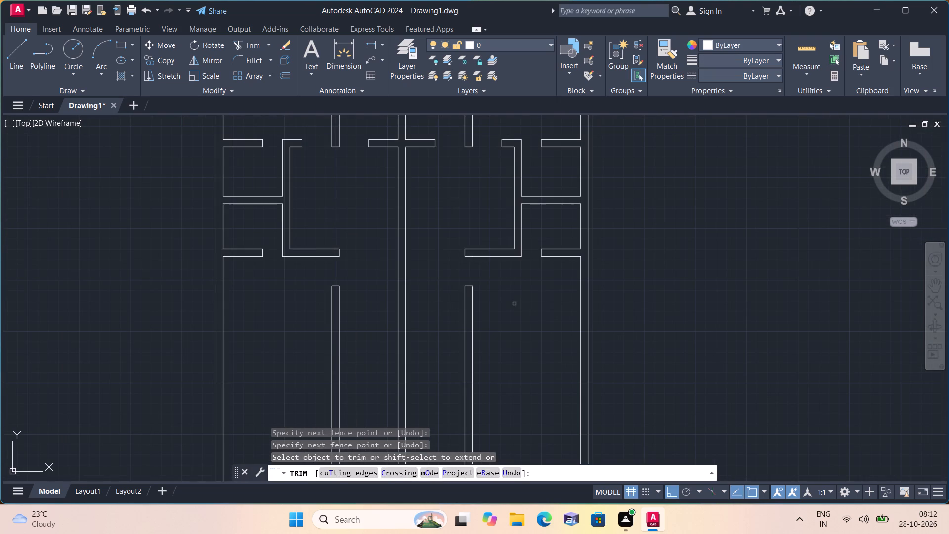
middle_click_drag(514, 302, 508, 209)
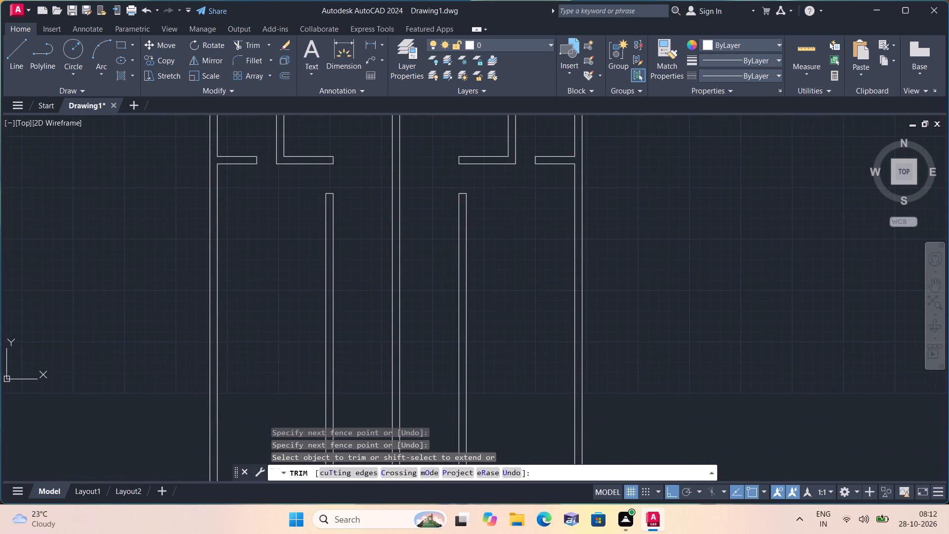
scroll(508, 209, "down", 1)
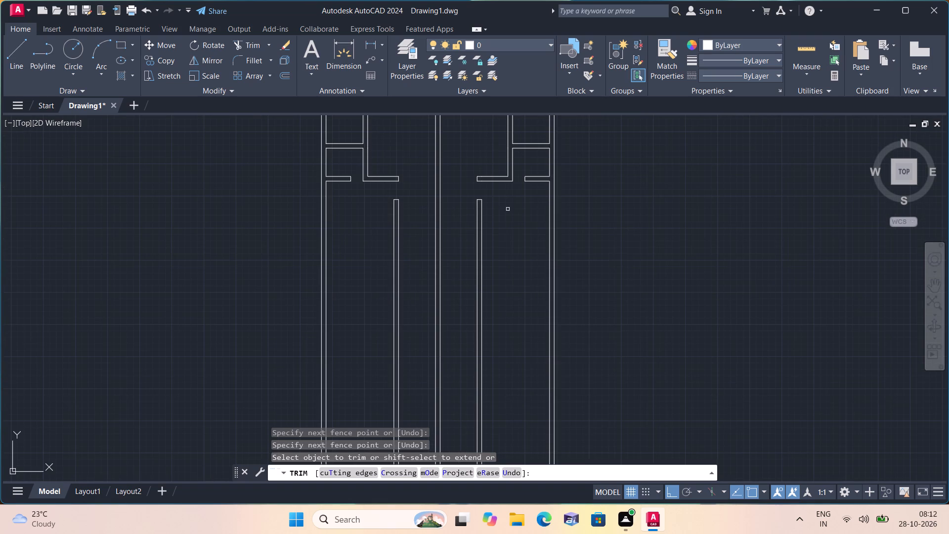
middle_click_drag(508, 209, 542, 310)
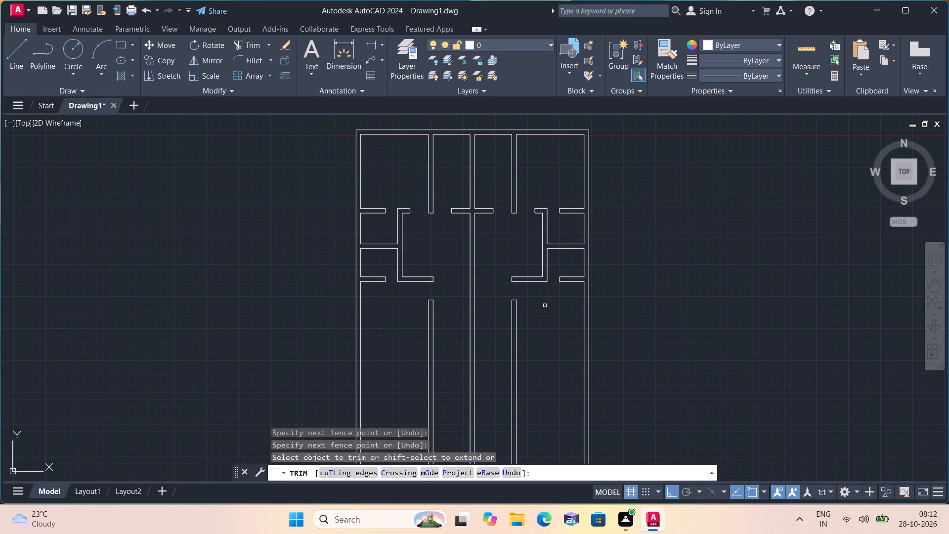
scroll(545, 306, "up", 1)
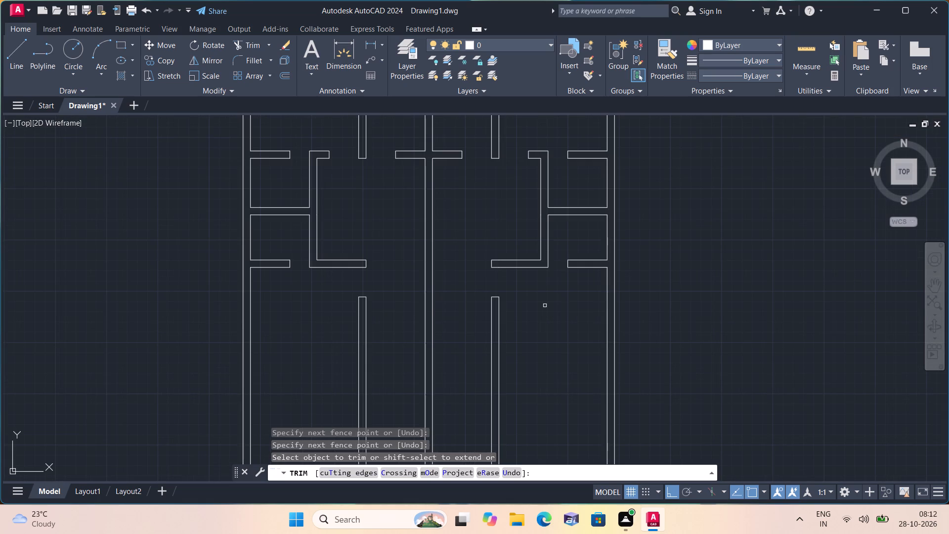
scroll(545, 306, "down", 1)
middle_click_drag(665, 265, 643, 208)
key("space")
Offset the lower faces of the lower cross wall's short stubs 12' downward along both outer walls.
type("off")
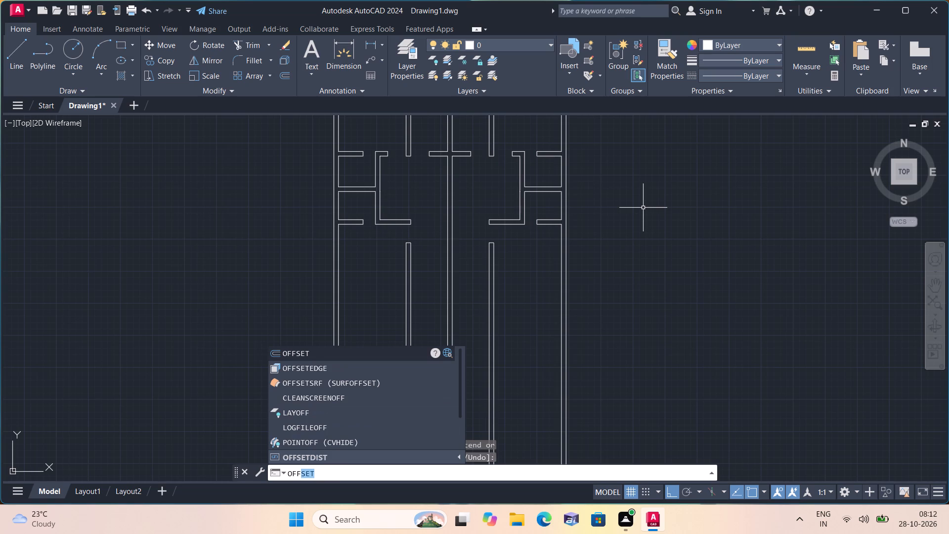
key("space")
type("12'")
key("space")
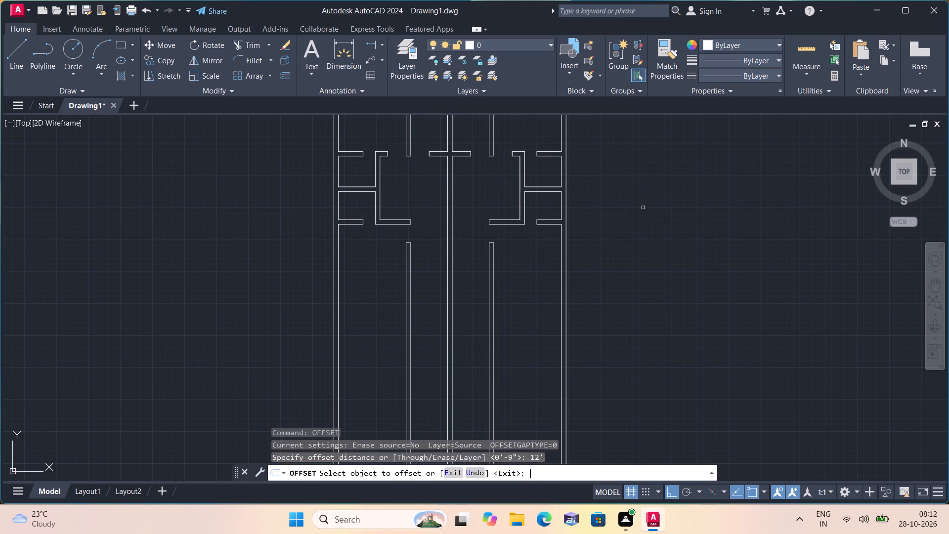
left_click(550, 225)
left_click(536, 325)
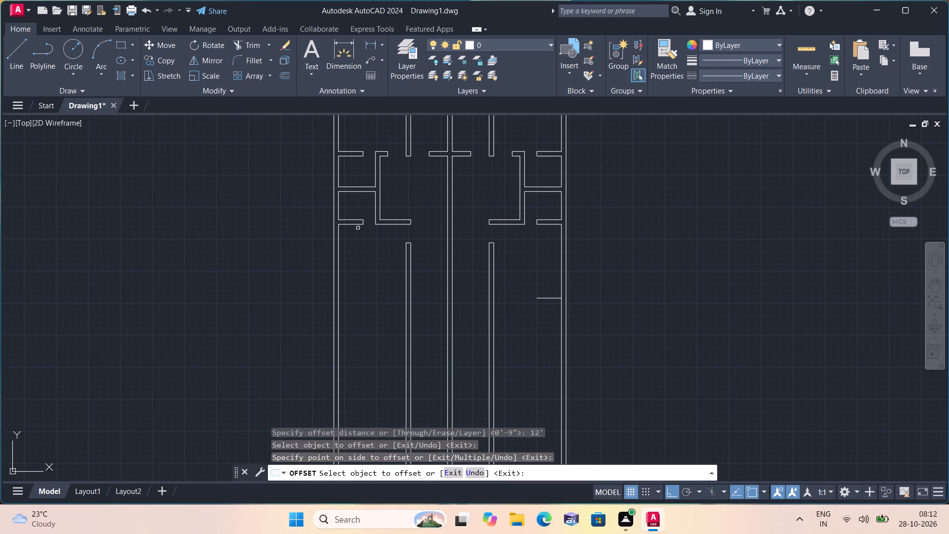
left_click(356, 226)
left_click(348, 223)
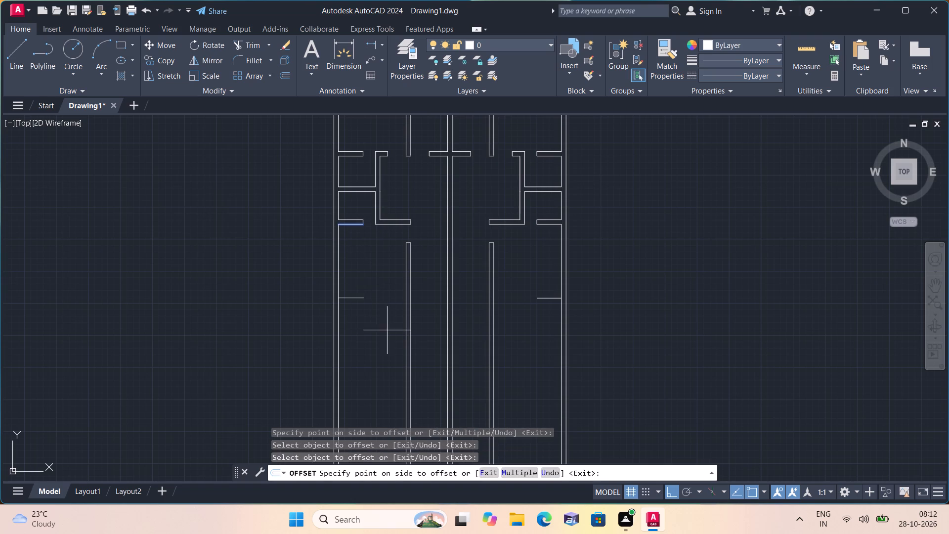
left_click(387, 332)
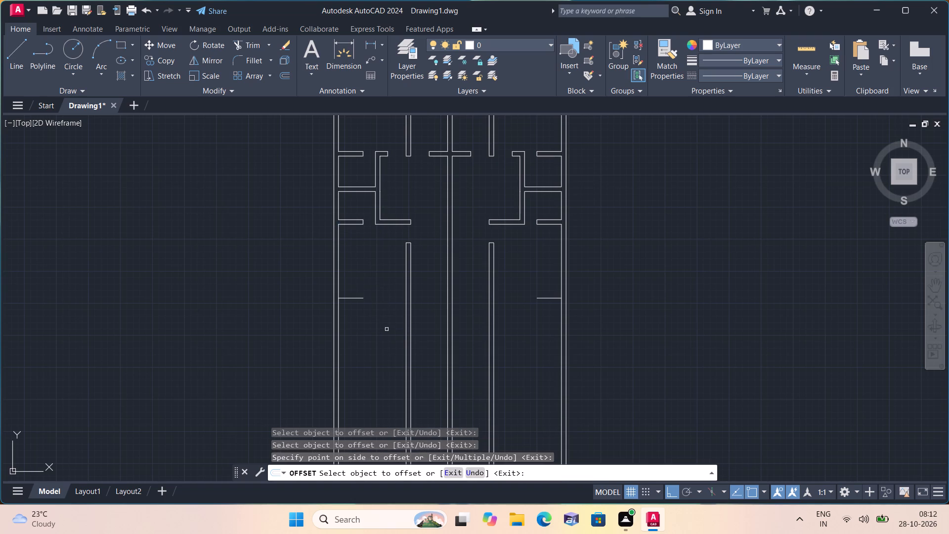
Offset both new short lines 9" downward to give the wall stubs their thickness.
key("space")
key("space")
type("9\"")
key("space")
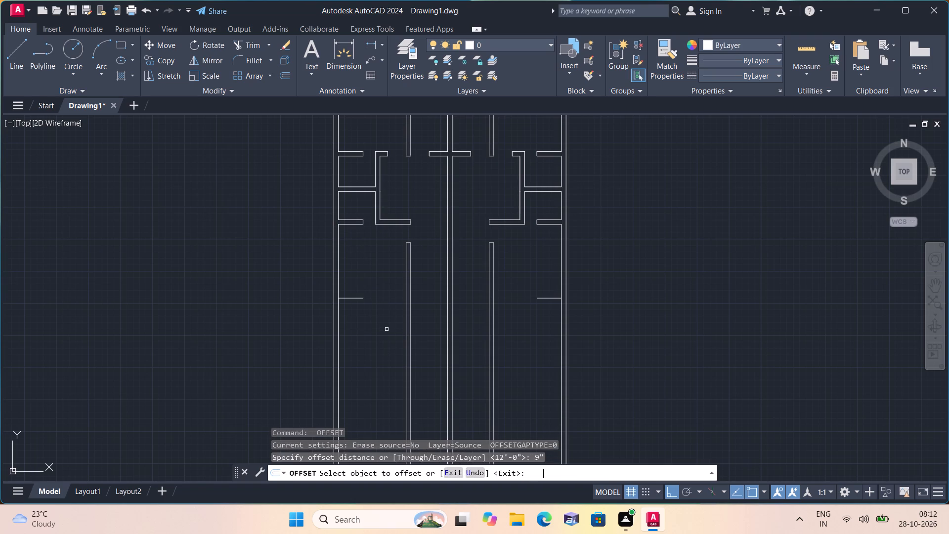
left_click(546, 299)
left_click(543, 367)
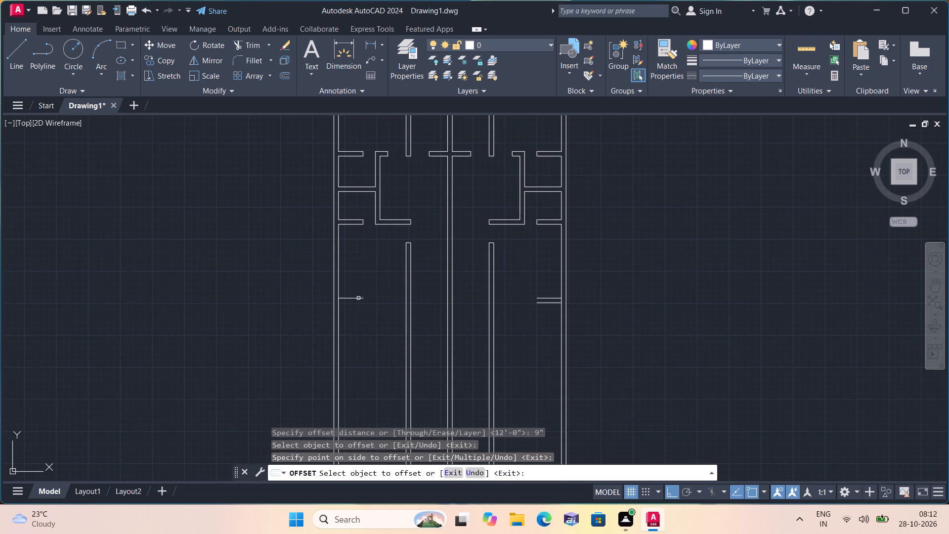
left_click(358, 298)
left_click(375, 355)
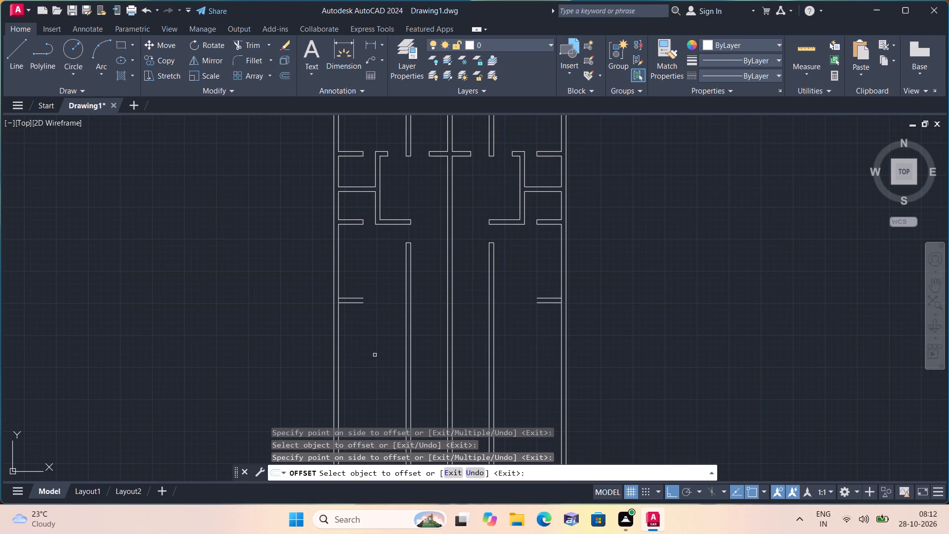
Offset the lower faces of the newest wall stubs 9' downward along both outer walls.
key("space")
key("space")
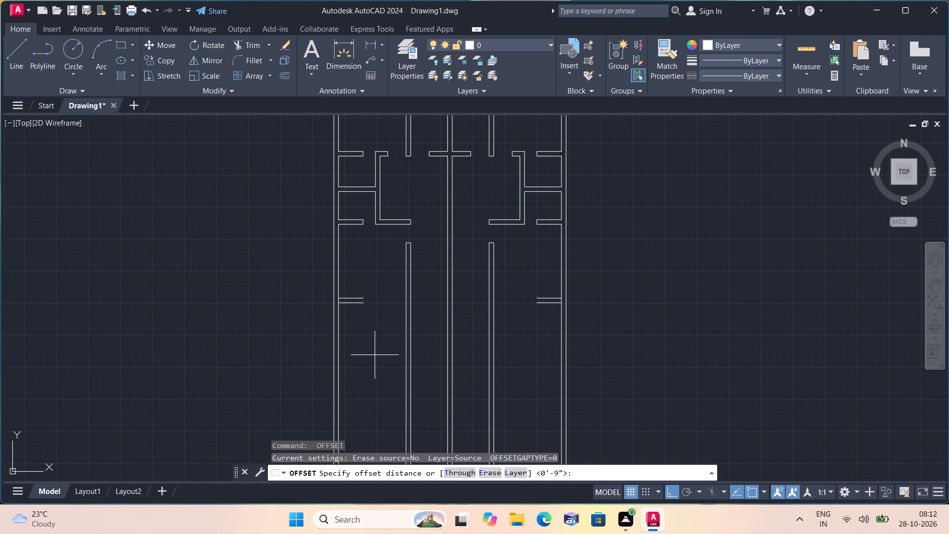
type("9'")
key("space")
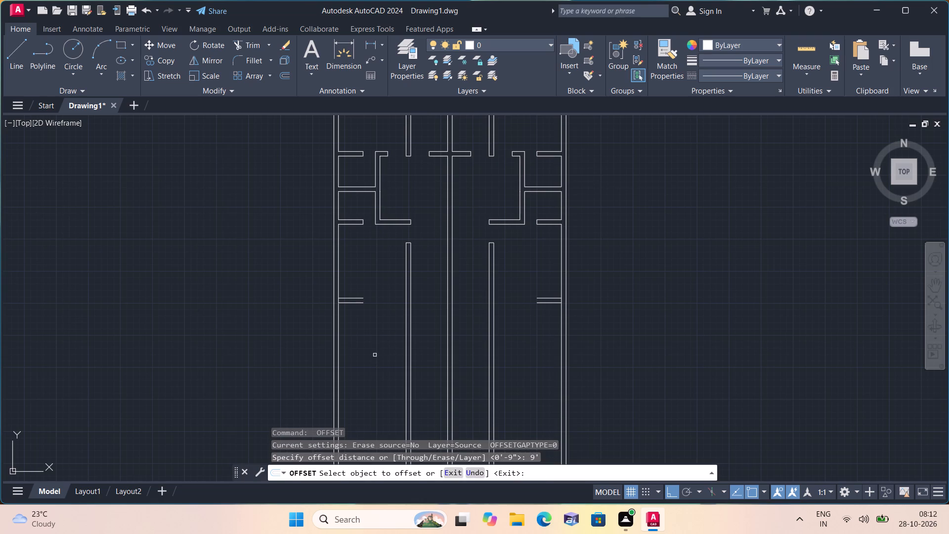
scroll(549, 311, "up", 1)
left_click(550, 297)
left_click(543, 361)
scroll(541, 359, "down", 1)
middle_click_drag(540, 358, 555, 271)
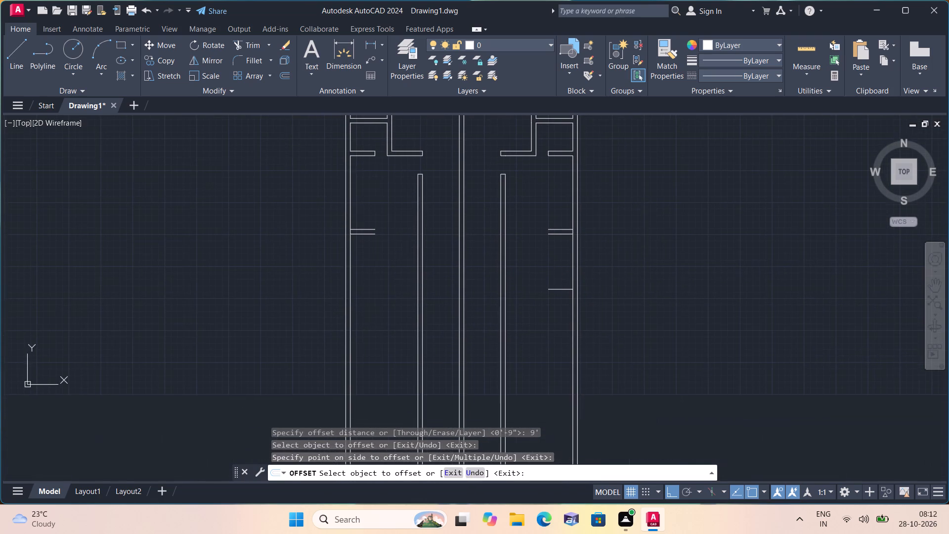
left_click(359, 235)
left_click(380, 325)
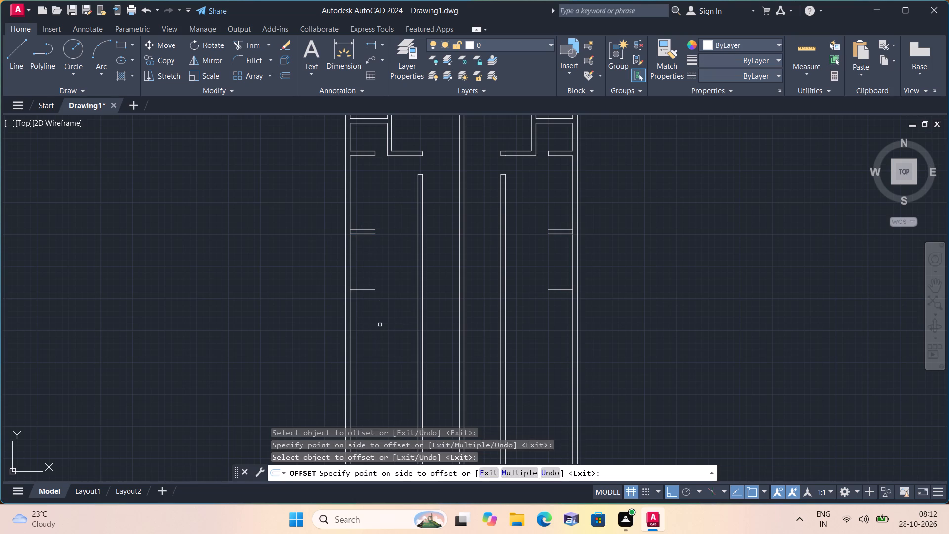
key("space")
Offset the two new single lines on both outer walls 9" downward to give these stubs their thickness.
key("space")
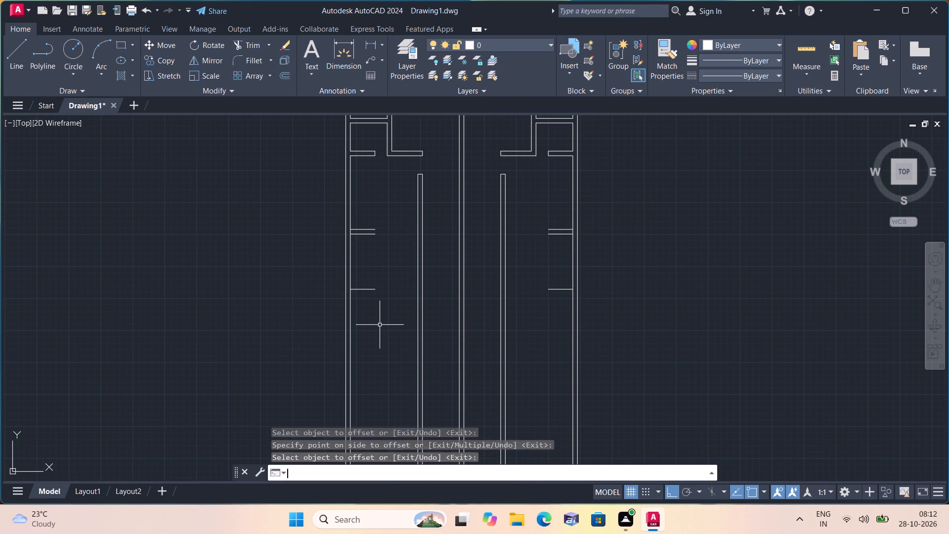
type("9\"")
key("space")
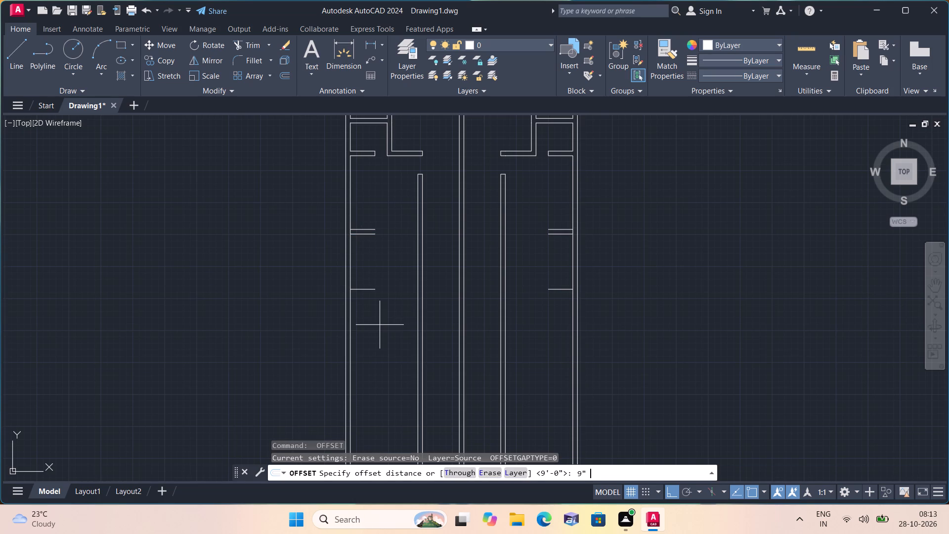
left_click(374, 289)
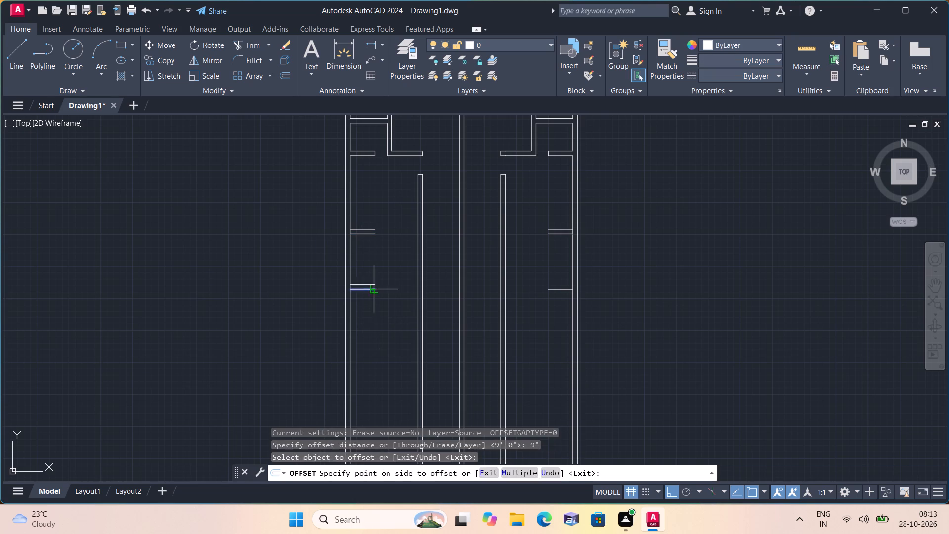
left_click(373, 345)
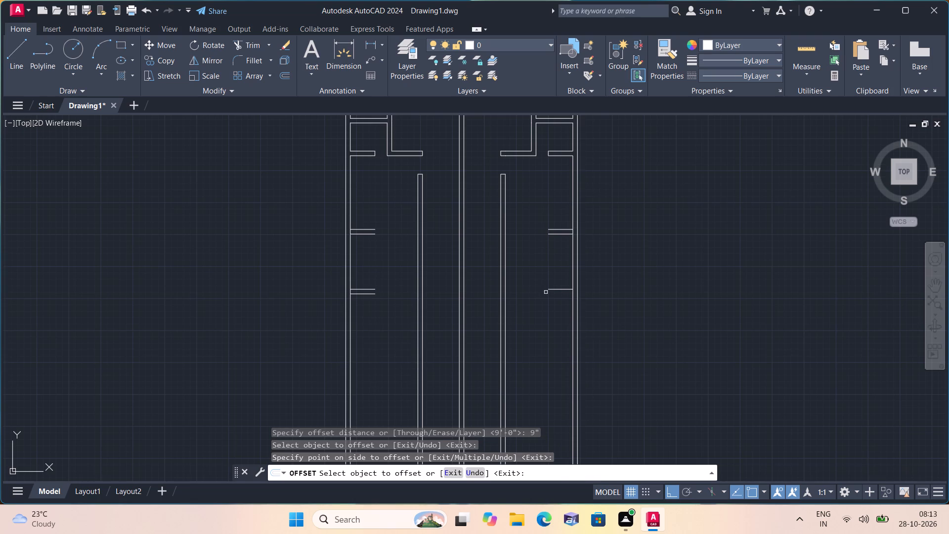
left_click(551, 289)
left_click(547, 320)
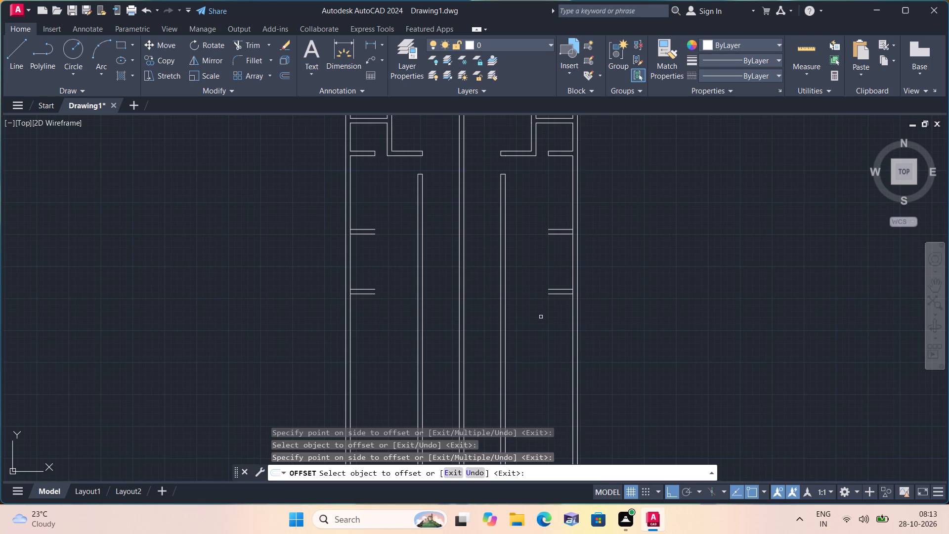
key("space")
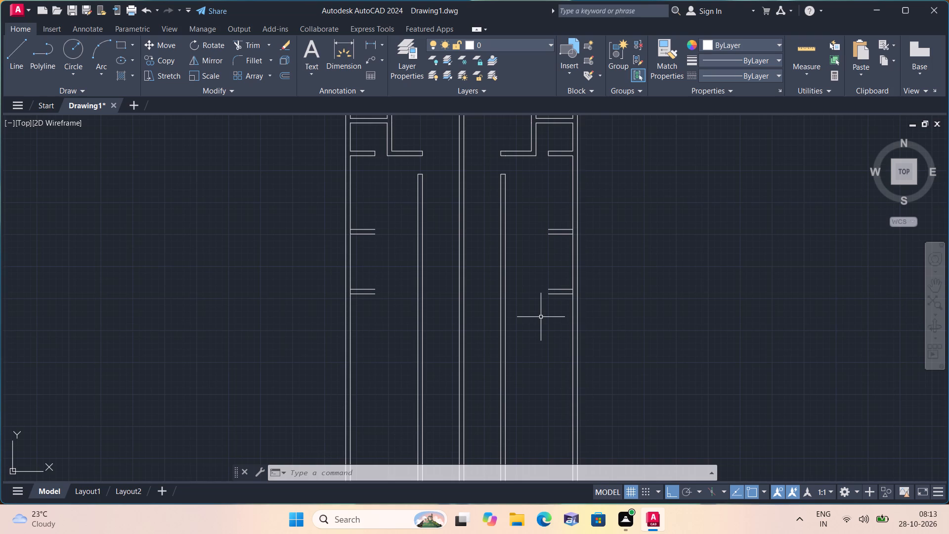
Offset the lower faces of the lowest stubs on both outer walls 4' downward.
key("space")
type("4'")
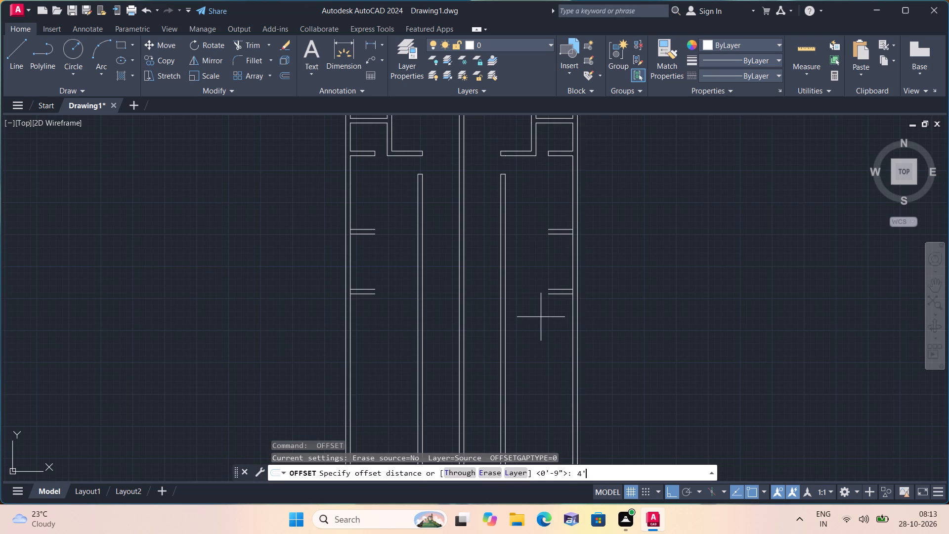
key("space")
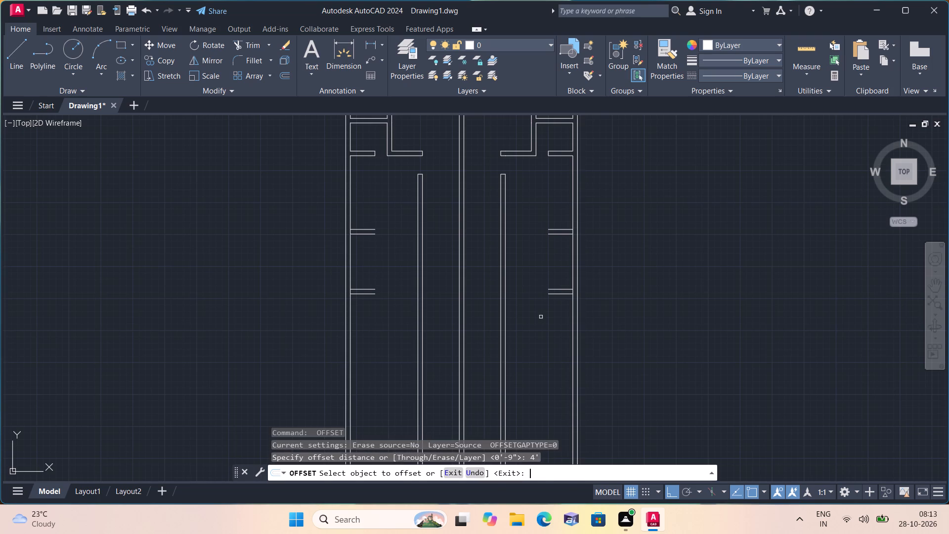
scroll(545, 294, "up", 1)
left_click(553, 292)
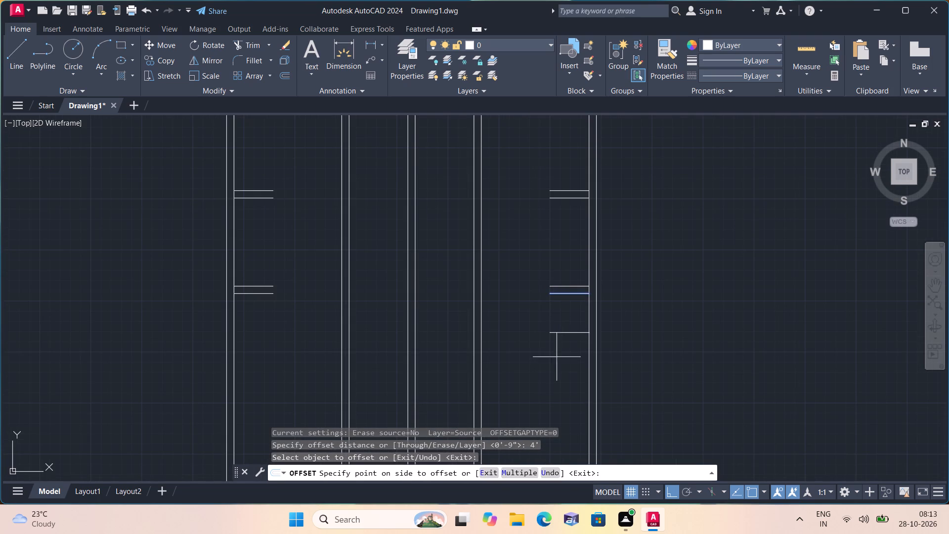
left_click(557, 358)
left_click(269, 293)
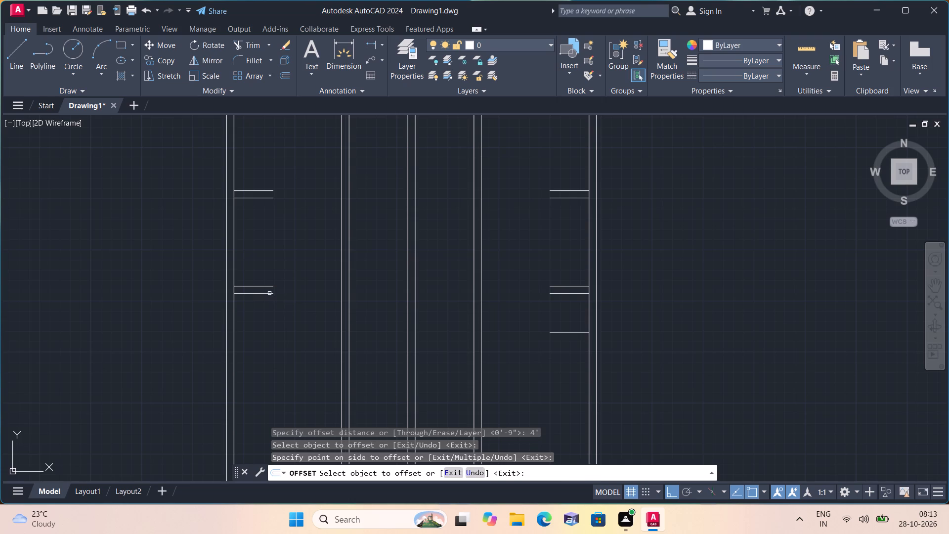
left_click(285, 364)
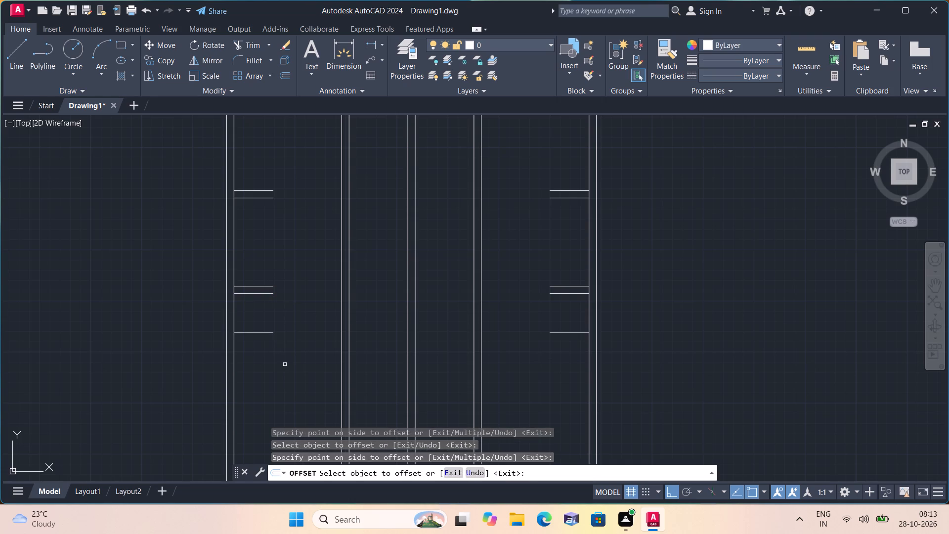
key("space")
Offset the two single lines below the lowest stubs 9" downward to form another pair of wall stubs.
key("space")
type("9\"")
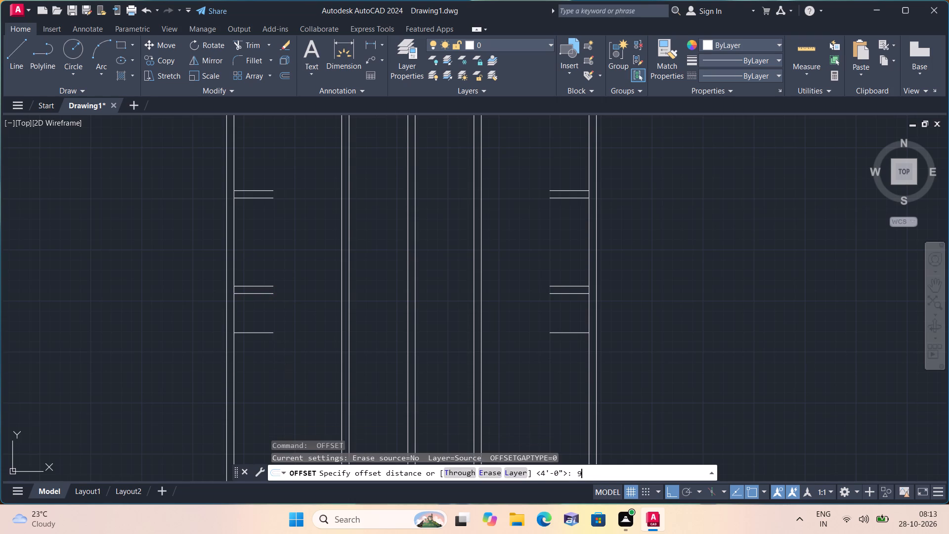
key("space")
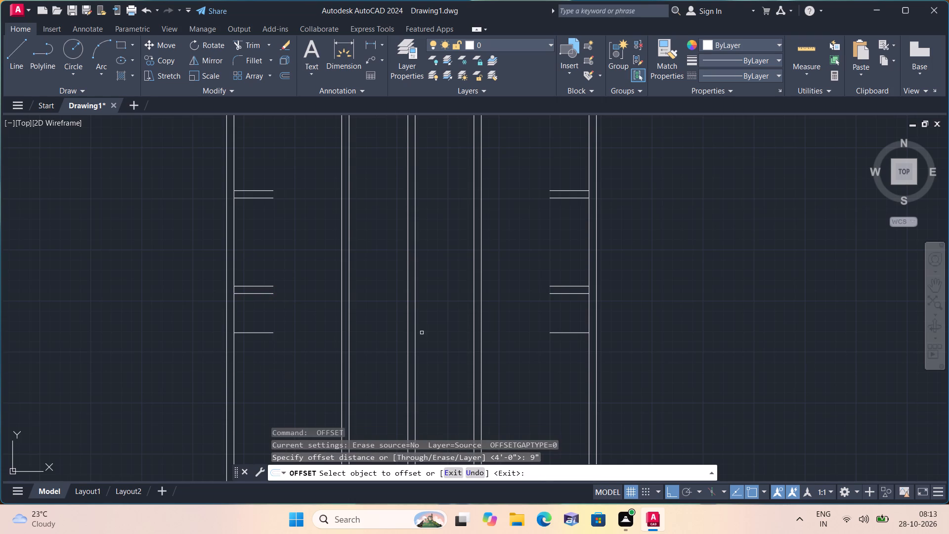
left_click(557, 334)
left_click(554, 363)
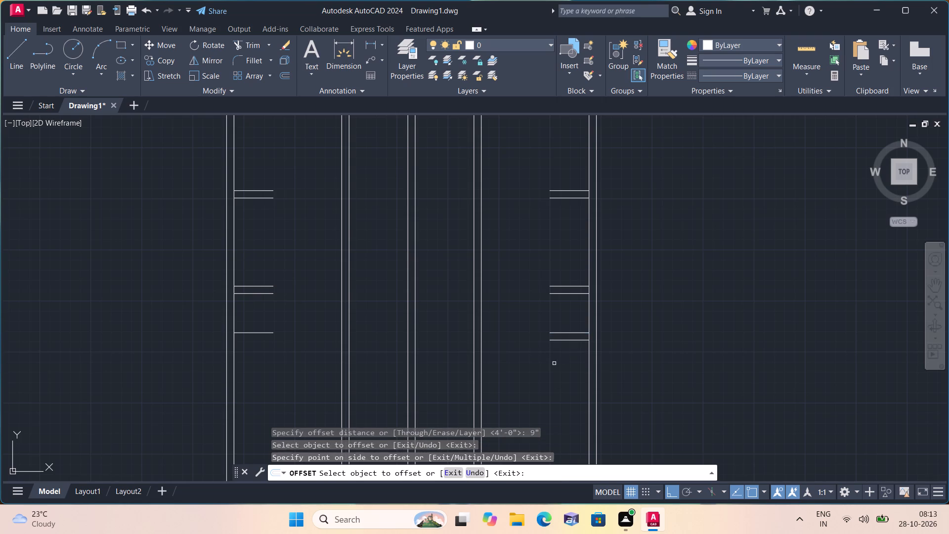
left_click(264, 331)
left_click(281, 371)
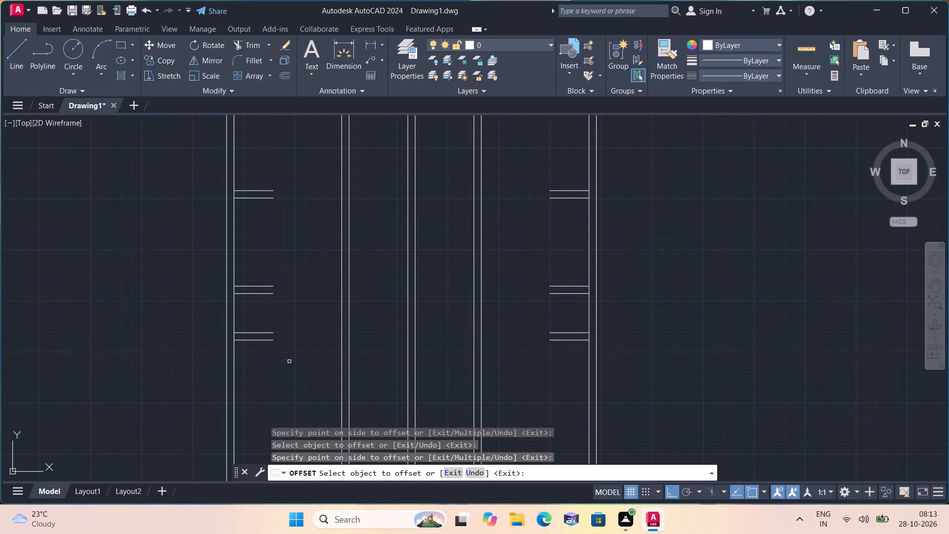
scroll(289, 361, "down", 1)
middle_click_drag(289, 359, 277, 250)
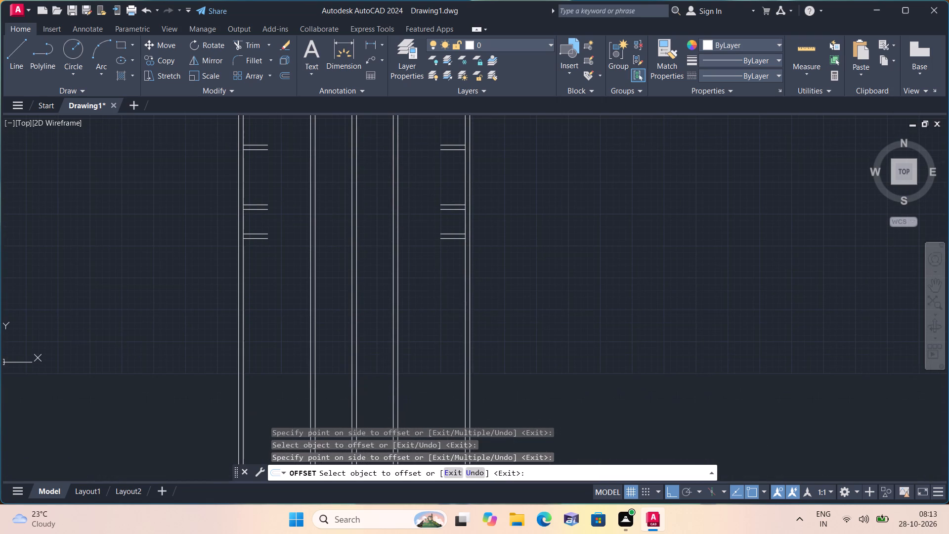
key("space")
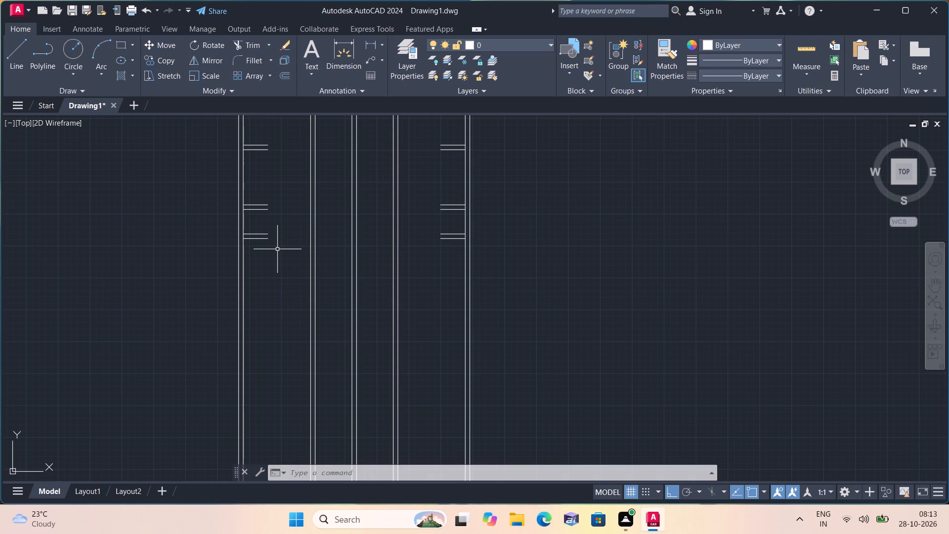
Offset the lower faces of the lowest stubs on both outer walls 13'2" downward.
key("space")
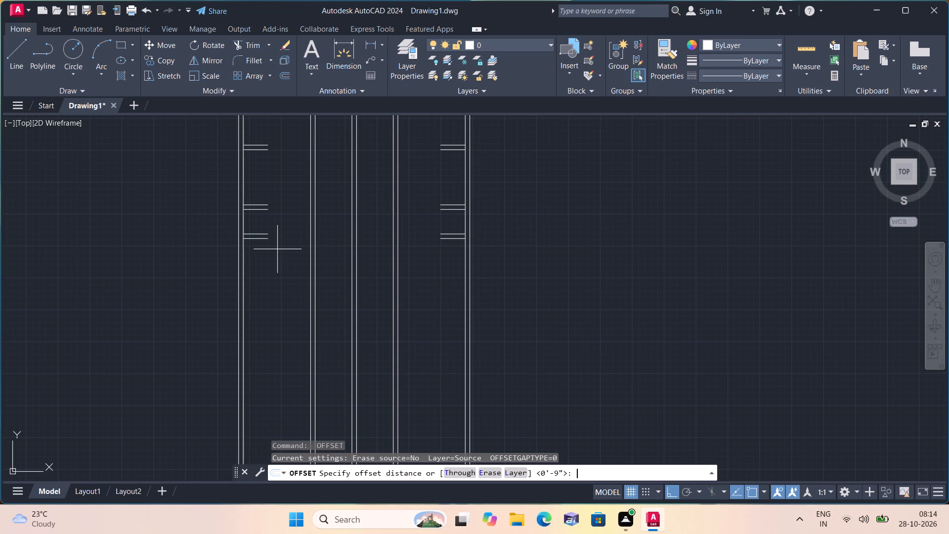
type("13")
key("apostrophe")
type("2\"")
key("space")
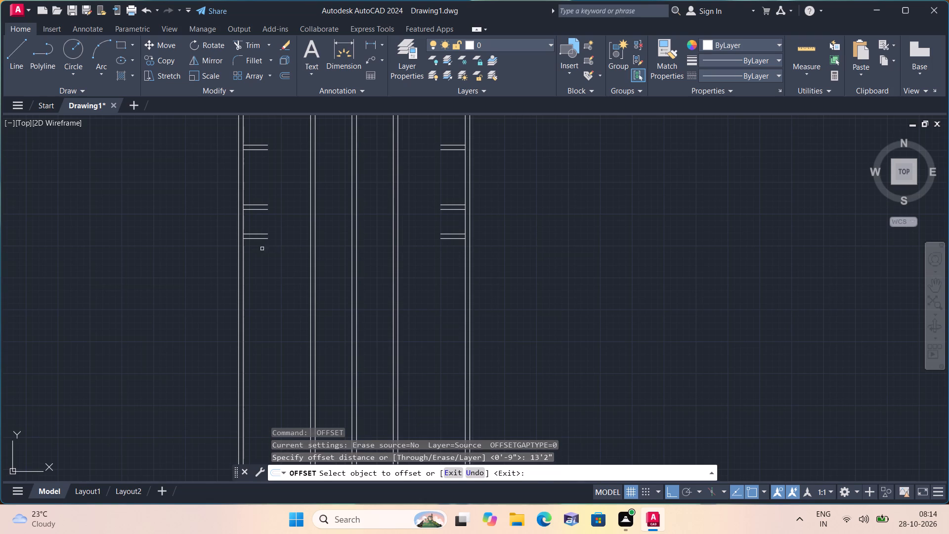
left_click(259, 239)
left_click(275, 299)
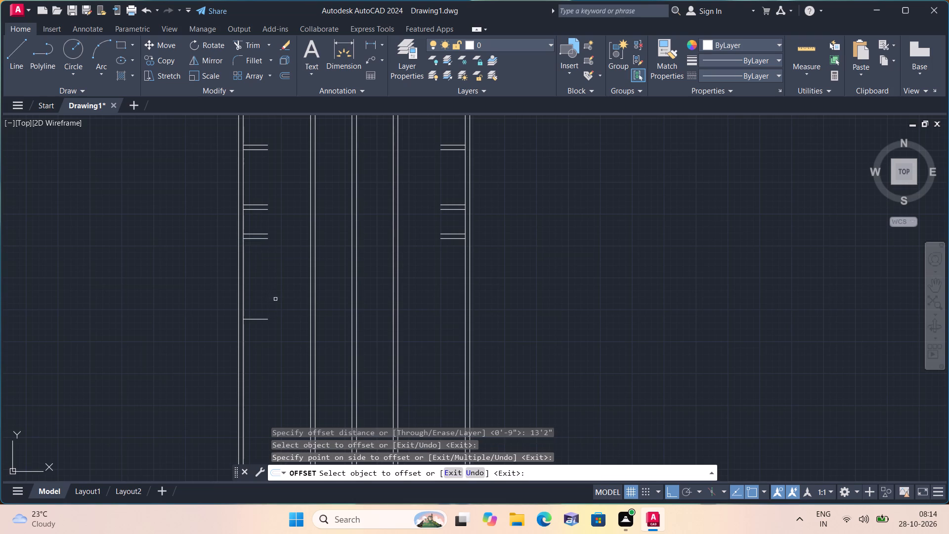
left_click(447, 239)
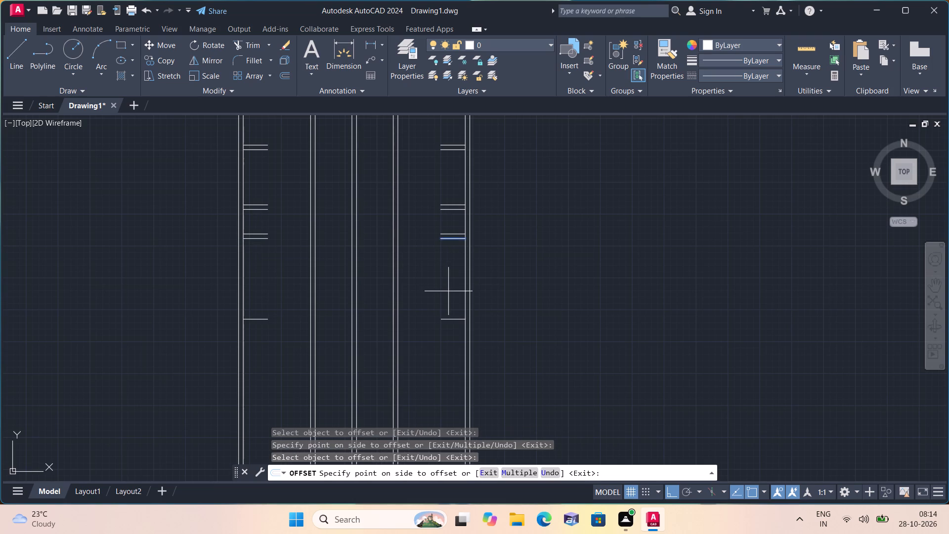
left_click(448, 291)
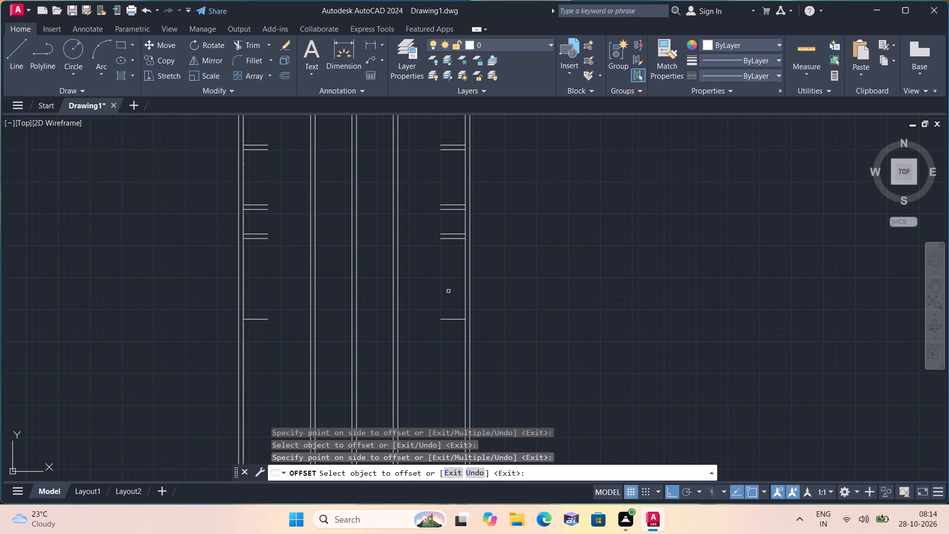
key("space")
Offset the two lowest single lines on both outer walls 9" downward to give the last stubs their thickness.
key("space")
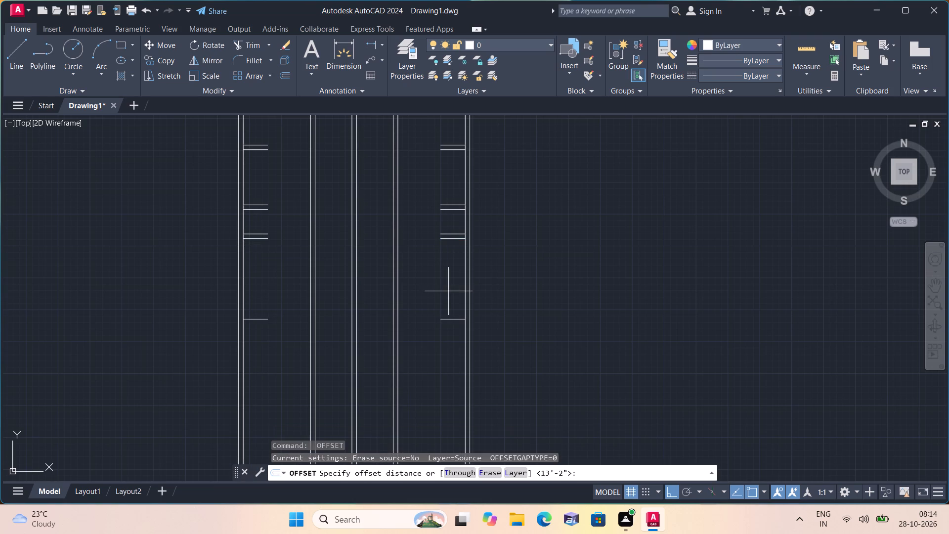
type("9\"")
key("space")
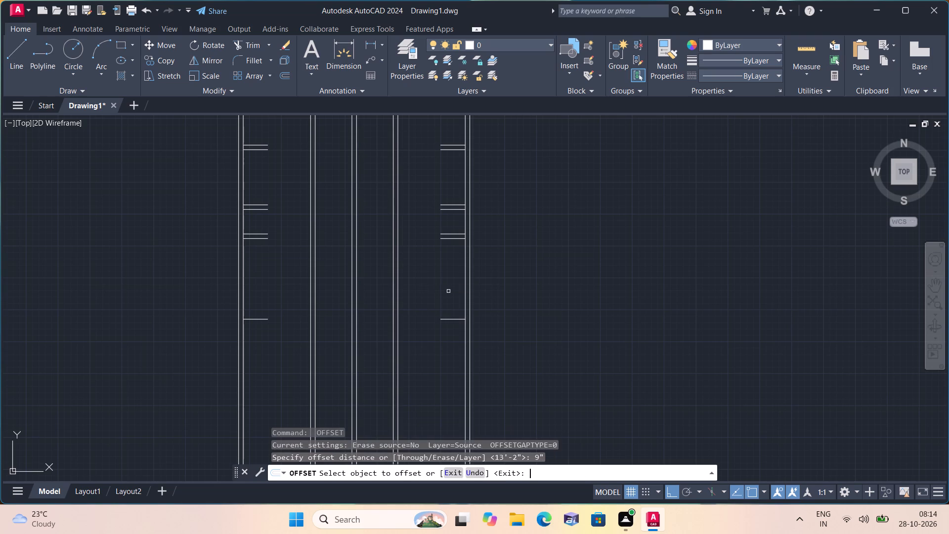
left_click(455, 320)
left_click(455, 357)
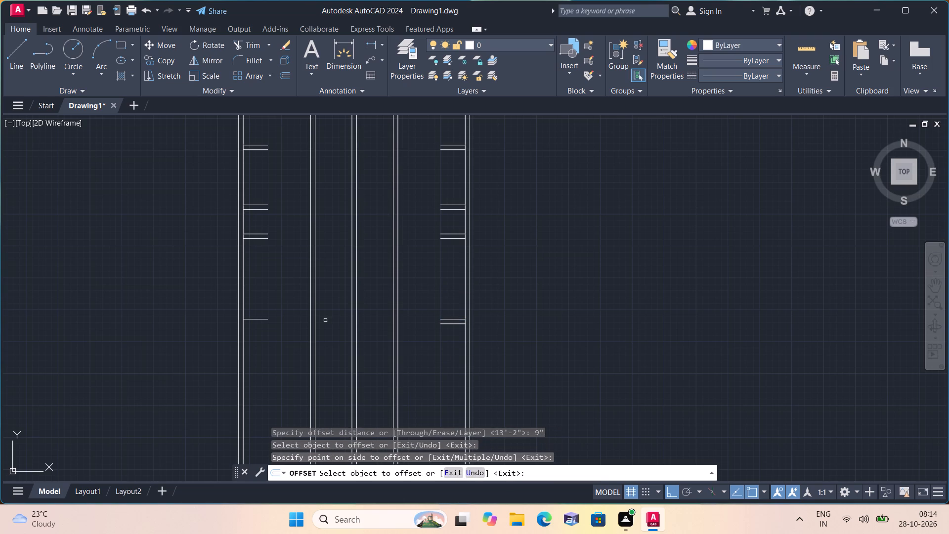
left_click(263, 320)
left_click(278, 348)
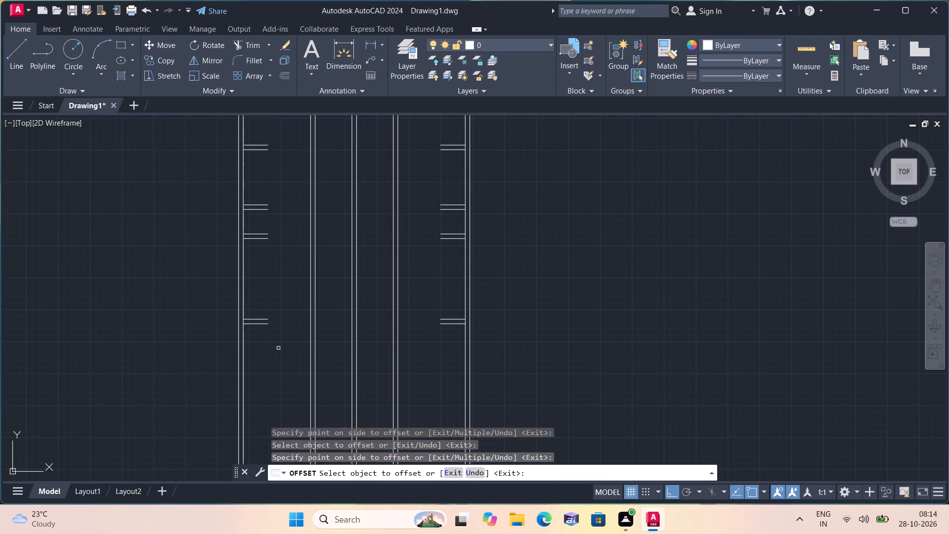
key("space")
Extend the four pairs of wall stubs on both outer walls inward to the inner longitudinal walls, forming full cross walls.
type("exte")
key("space")
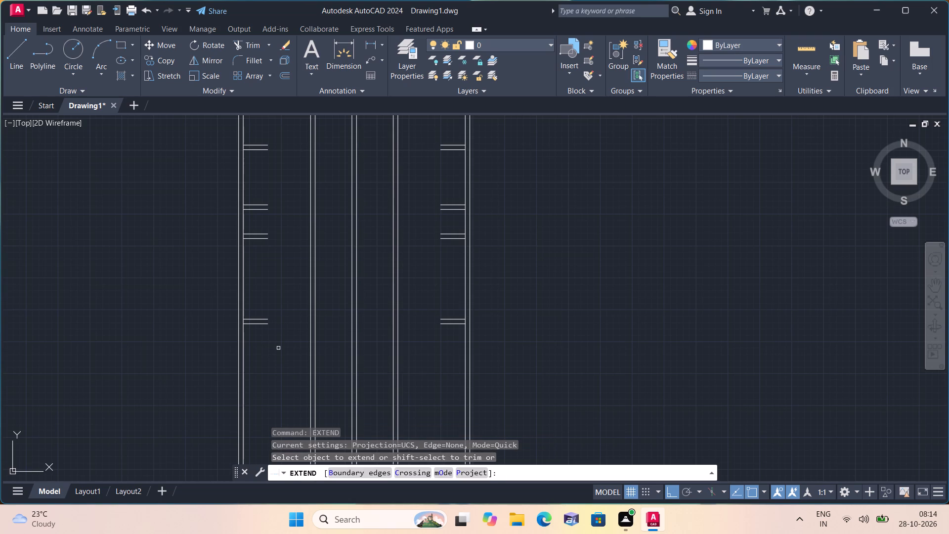
left_click_drag(264, 306, 269, 347)
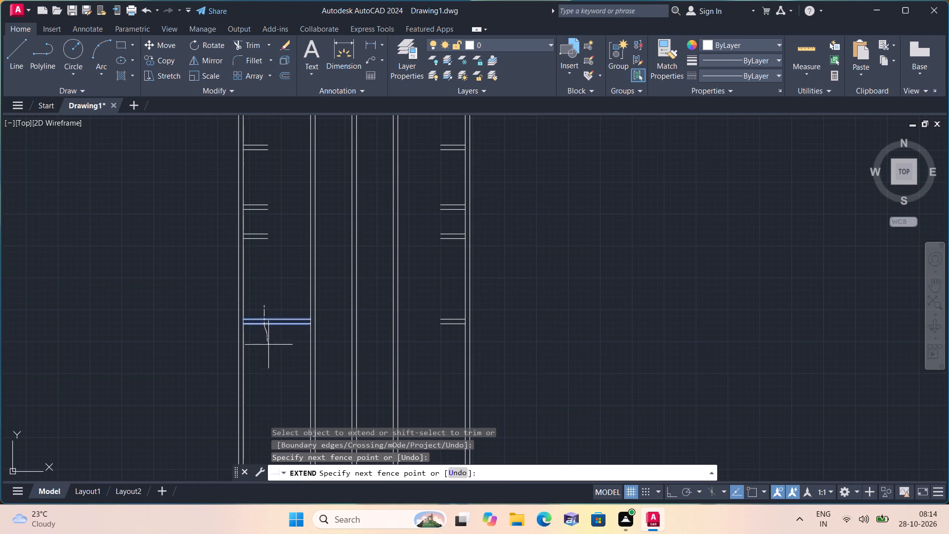
left_click_drag(269, 347, 269, 349)
left_click_drag(264, 131, 259, 175)
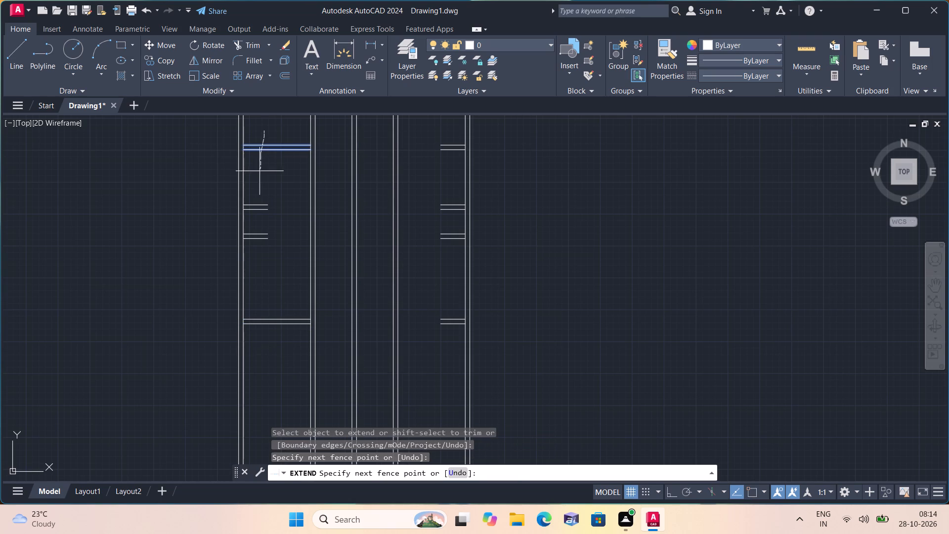
left_click_drag(259, 175, 264, 255)
scroll(264, 255, "down", 1)
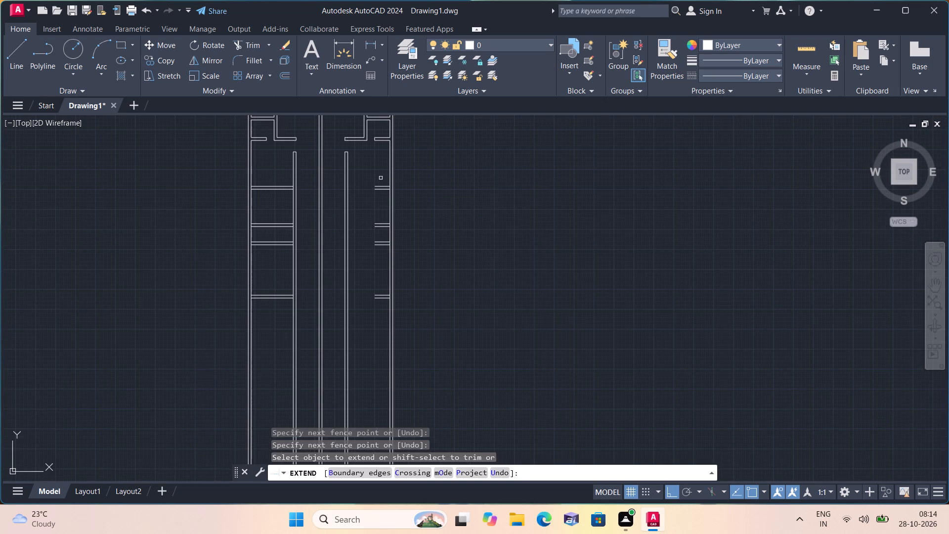
left_click_drag(381, 178, 383, 302)
left_click_drag(384, 309, 375, 216)
Extend both lines of the second left-hand cross wall through the middle bays to join the matching right-hand cross wall.
middle_click_drag(307, 309, 298, 234)
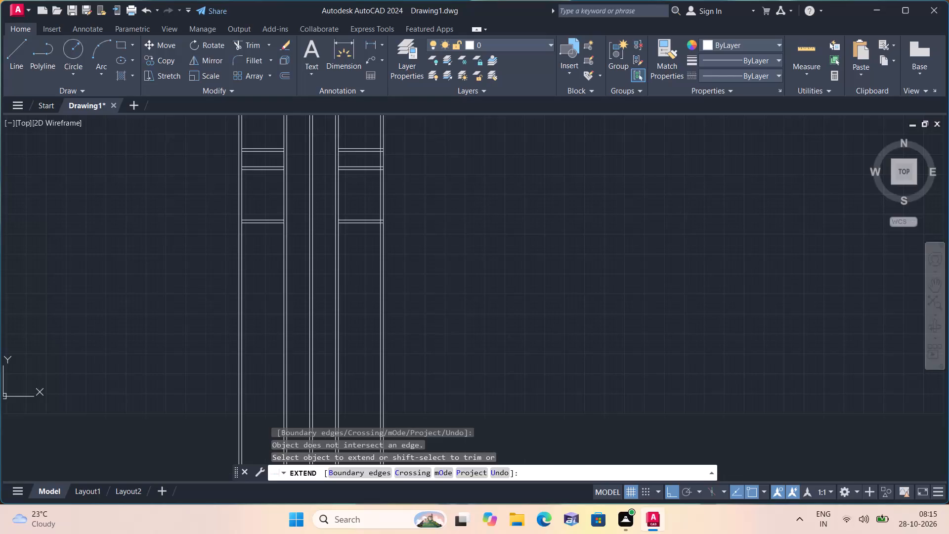
middle_click_drag(273, 140, 284, 226)
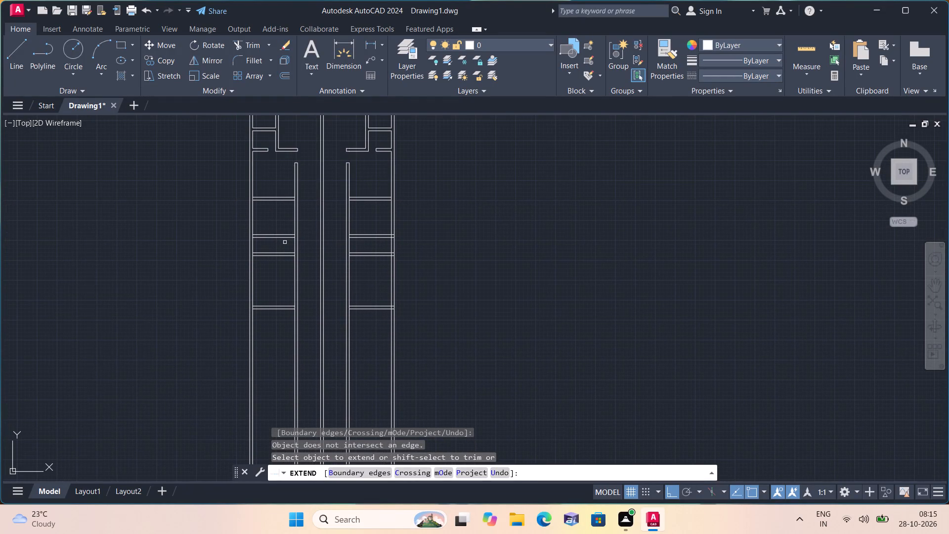
left_click_drag(285, 243, 285, 220)
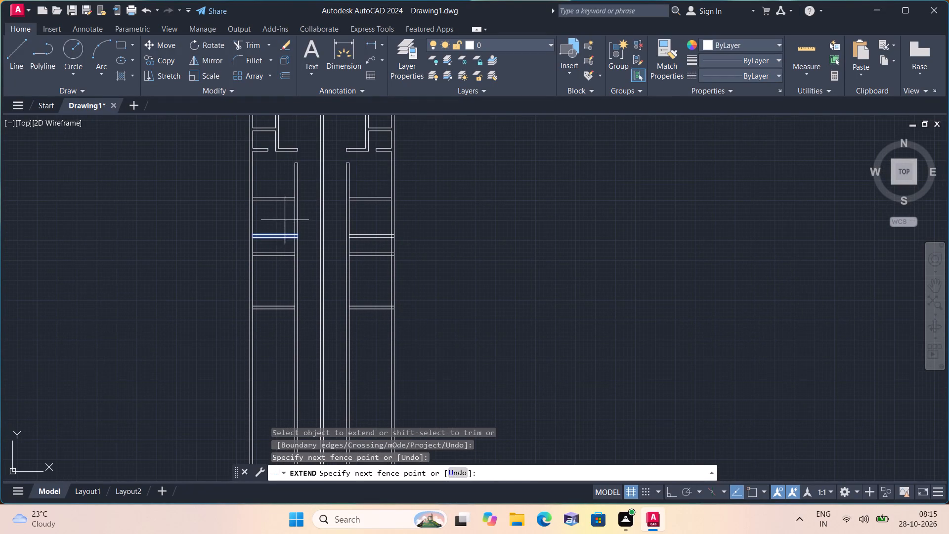
left_click_drag(285, 220, 285, 217)
left_click_drag(278, 245, 292, 226)
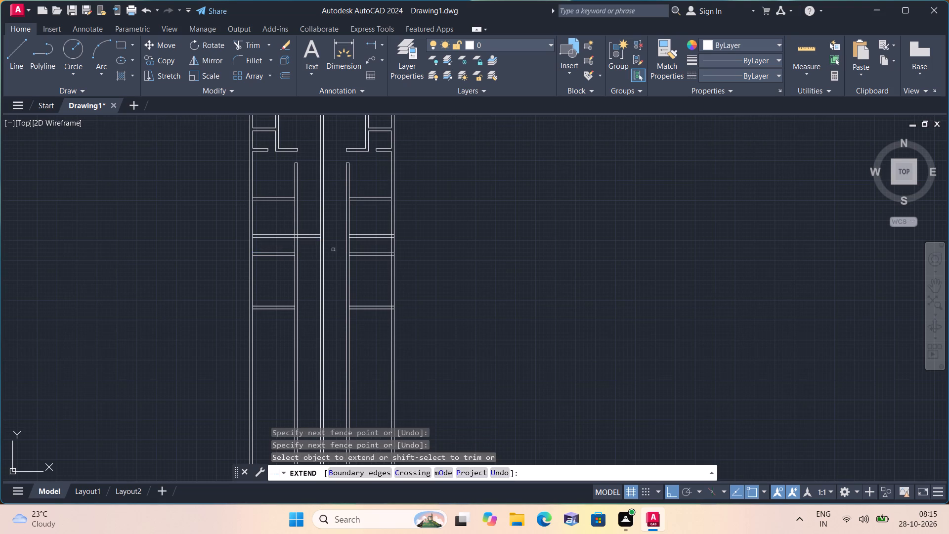
left_click_drag(309, 243, 315, 220)
left_click_drag(311, 248, 315, 221)
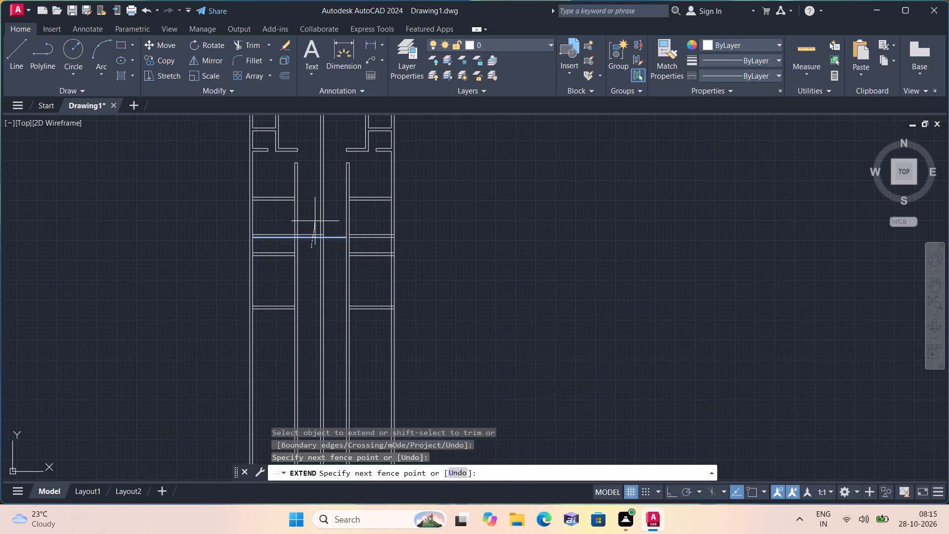
left_click_drag(315, 221, 315, 219)
left_click_drag(338, 243, 342, 222)
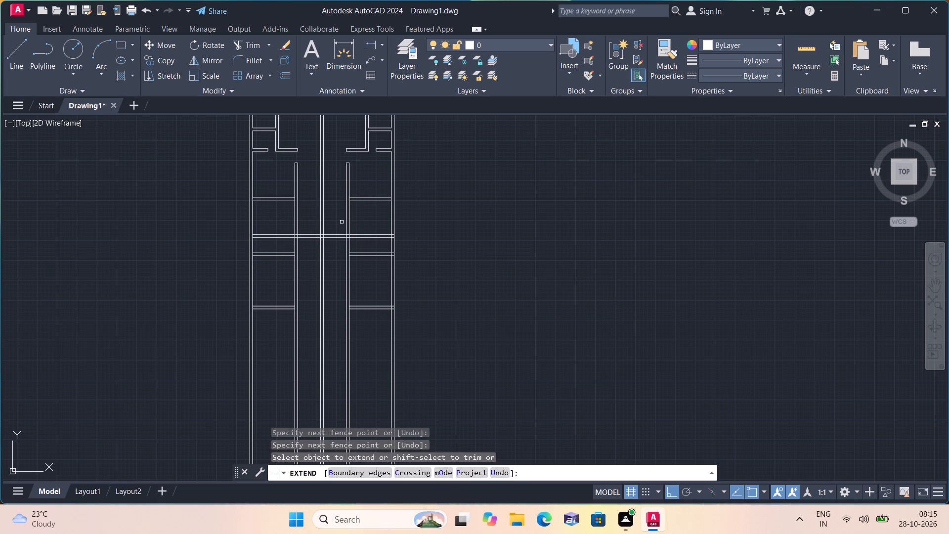
scroll(342, 222, "down", 1)
scroll(342, 222, "up", 1)
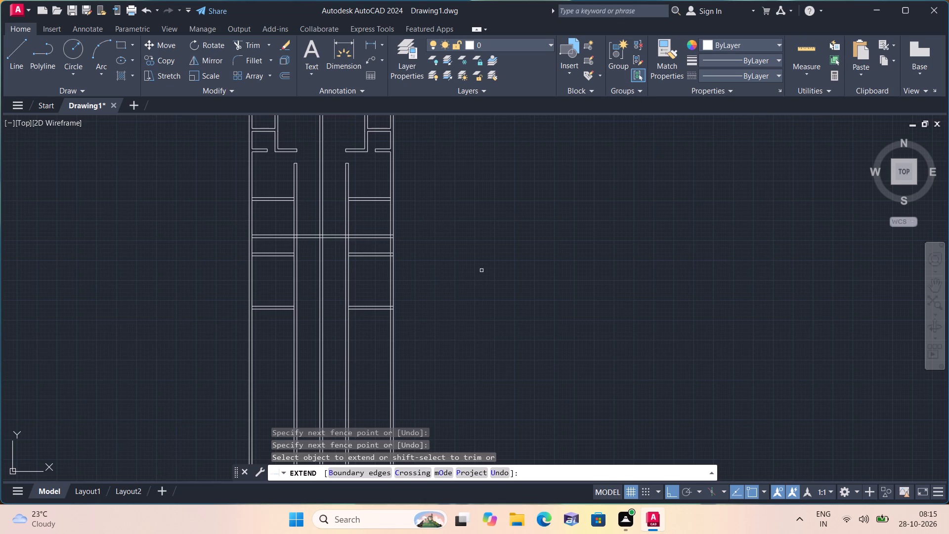
key("space")
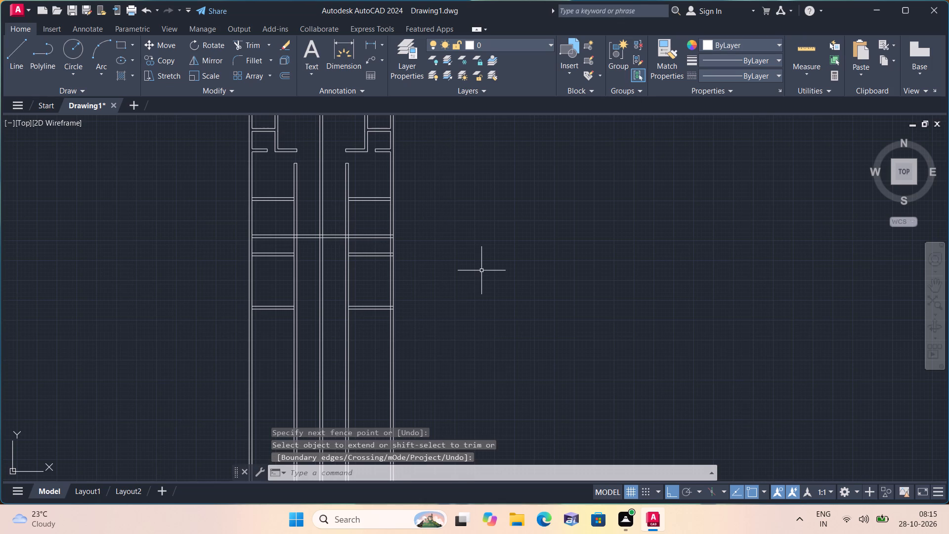
Offset the lower faces of the lowest cross walls on both sides of the plan 3' downward.
key("o")
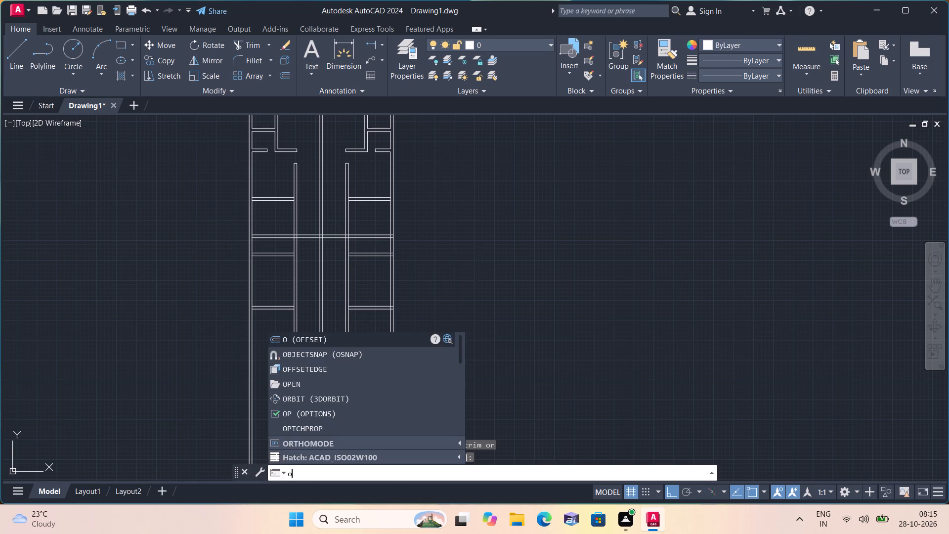
type("ff")
key("space")
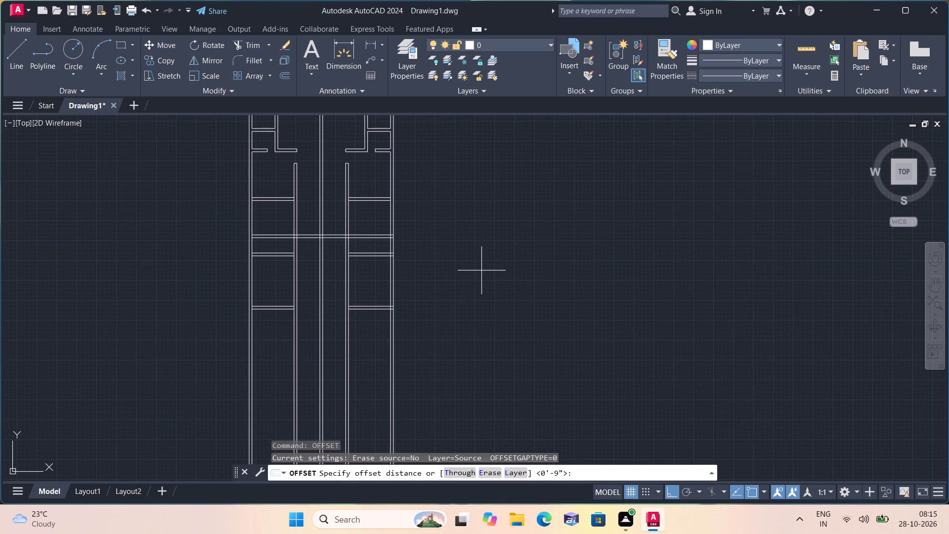
type("3'")
key("space")
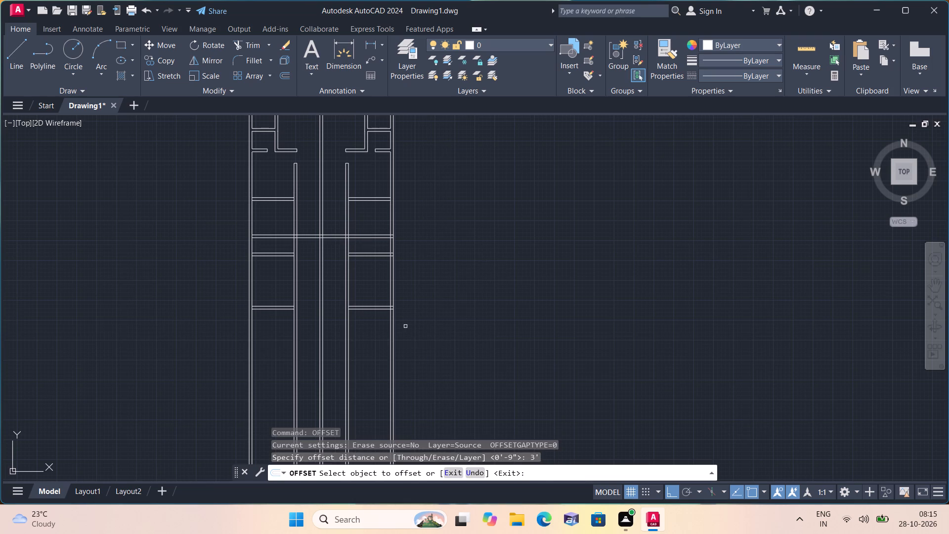
middle_click_drag(408, 311, 431, 227)
scroll(397, 226, "up", 1)
left_click(393, 224)
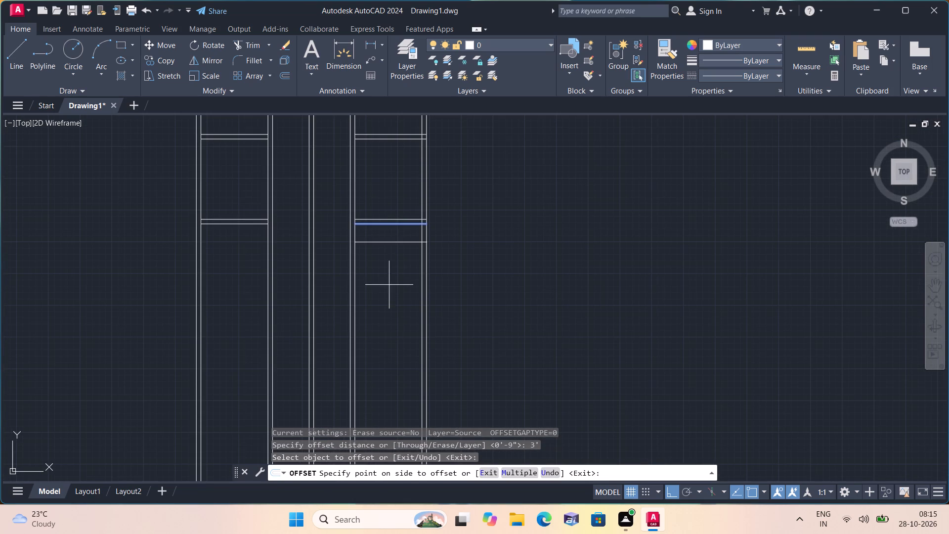
left_click(389, 285)
left_click(259, 225)
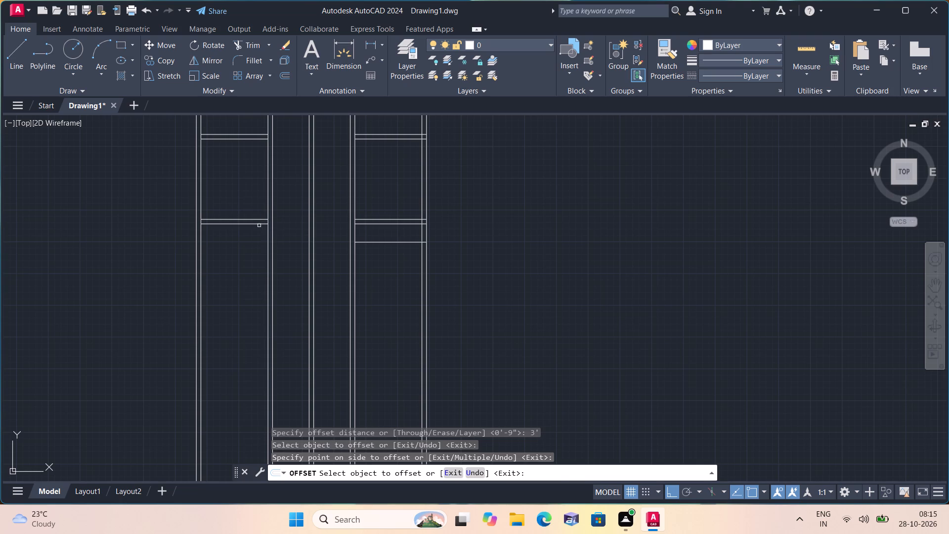
left_click(246, 276)
key("space")
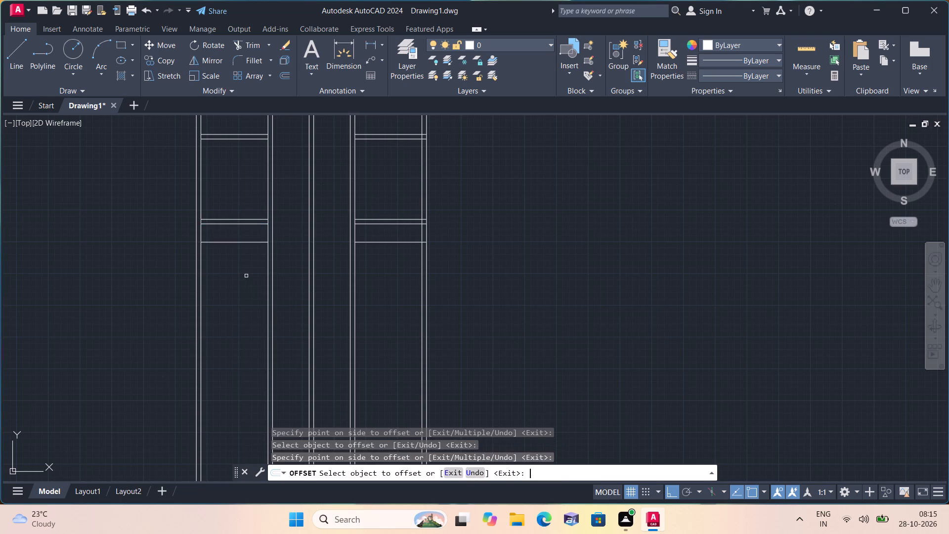
Extend the left-hand 3' offset line to the outer wall's outer face and across the middle bays to the right-hand line.
type("exte")
key("space")
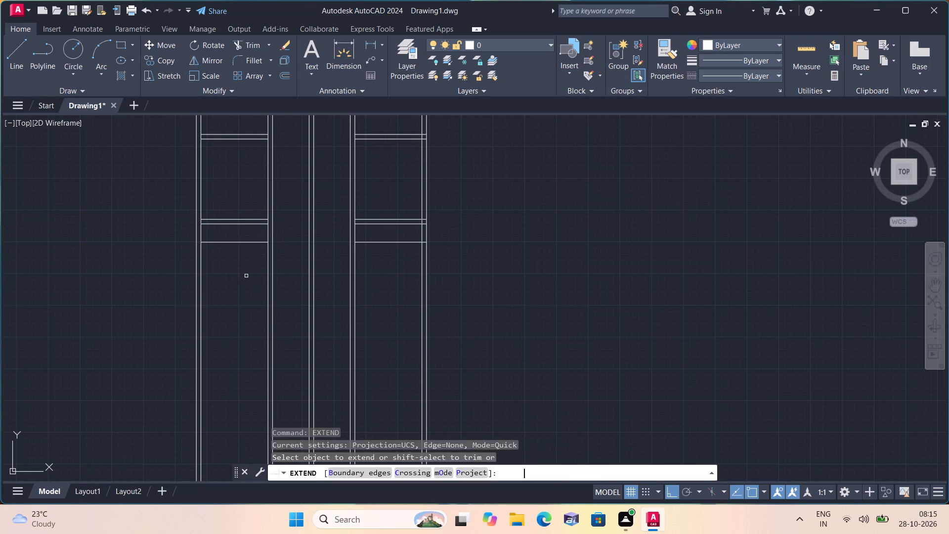
left_click(226, 240)
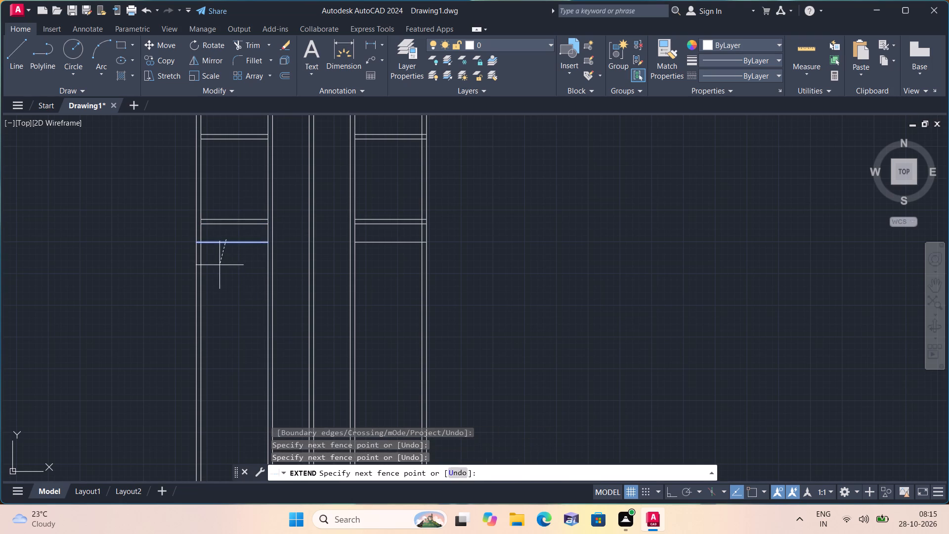
left_click(219, 266)
left_click_drag(240, 242, 257, 283)
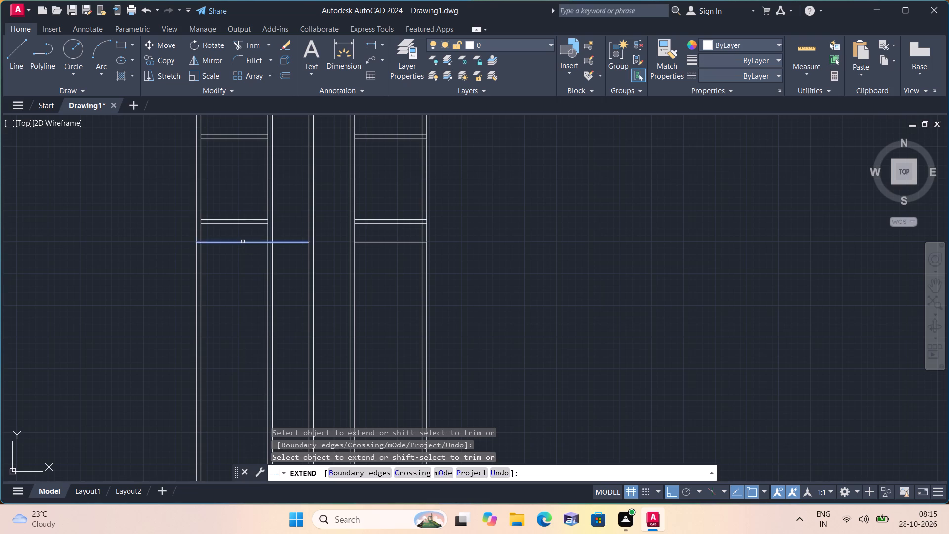
left_click_drag(243, 240, 263, 267)
left_click_drag(290, 237, 301, 266)
left_click_drag(300, 243, 300, 270)
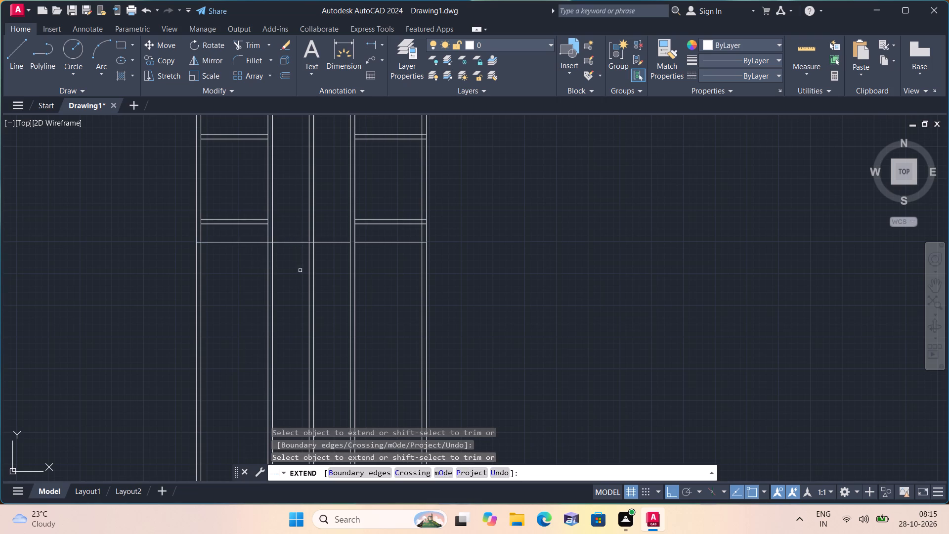
left_click_drag(337, 241, 338, 252)
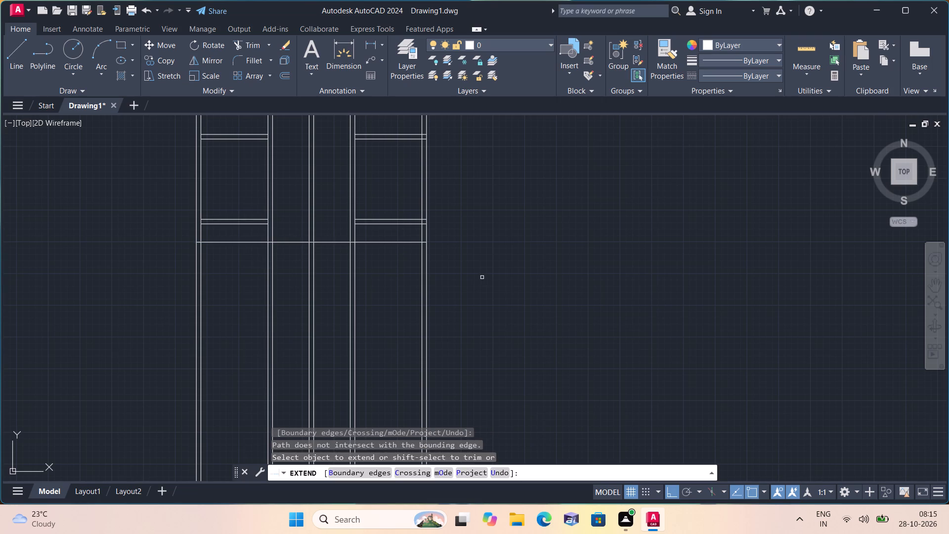
key("space")
Trim away all the vertical wall lines below the plan's bottom closing line.
type("trim")
key("space")
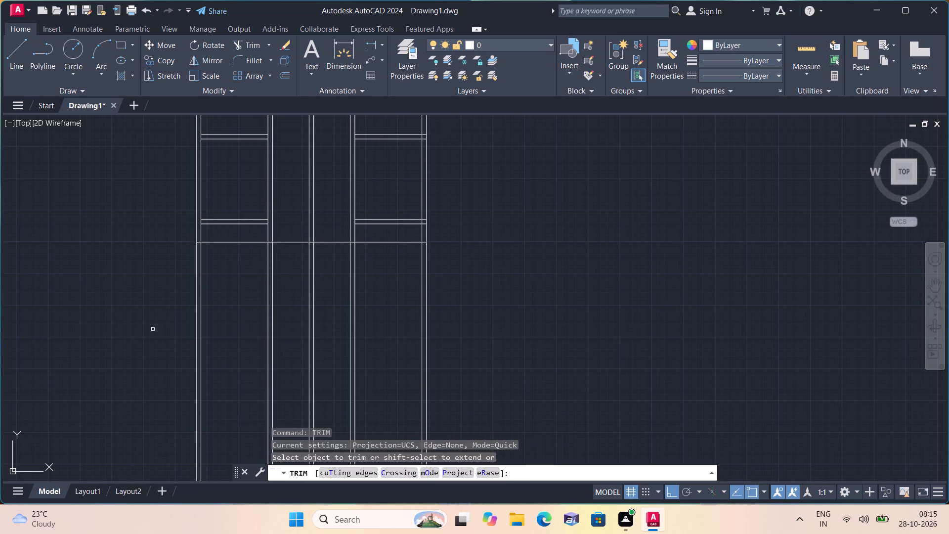
left_click_drag(34, 323, 43, 321)
left_click(510, 308)
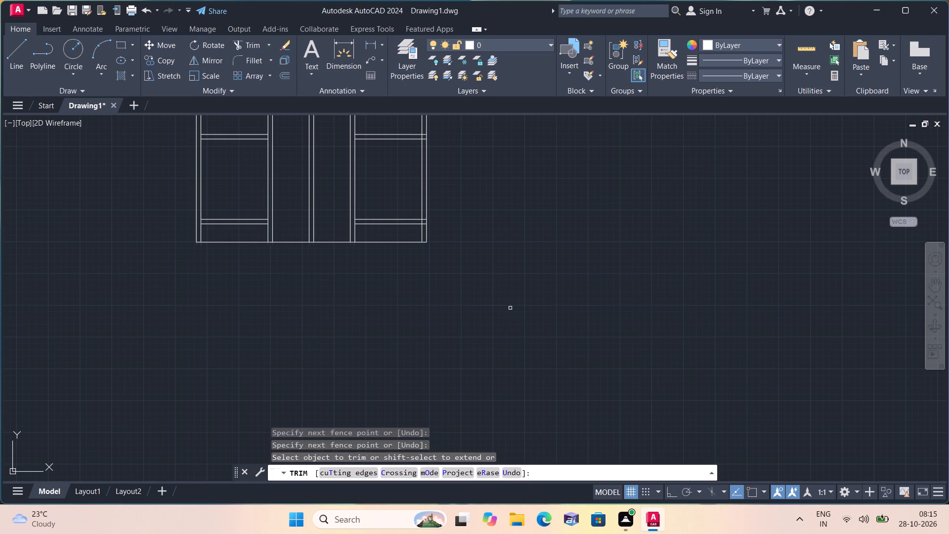
Trim the left outer wall's inner face line between the two faces of each of the four lower cross walls.
middle_click_drag(350, 301, 353, 326)
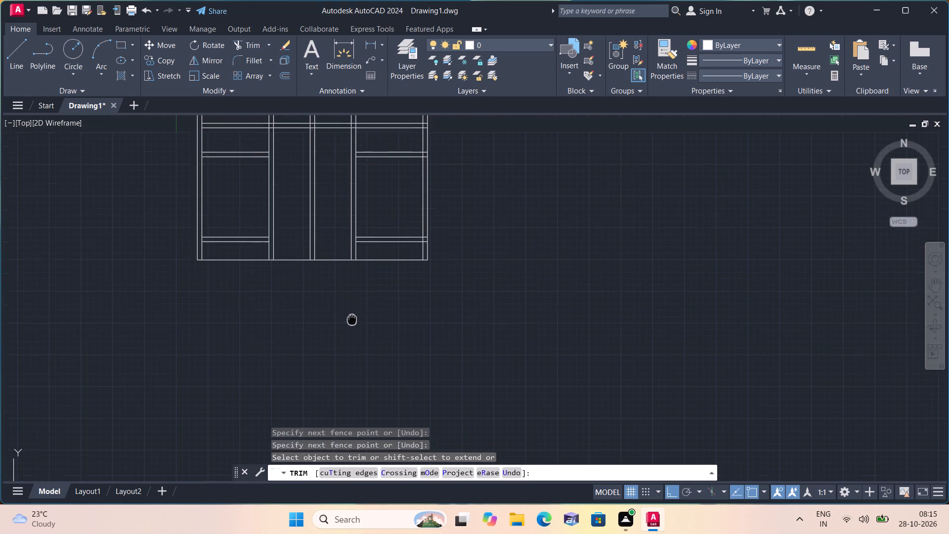
middle_click_drag(353, 326, 366, 366)
scroll(213, 308, "up", 2)
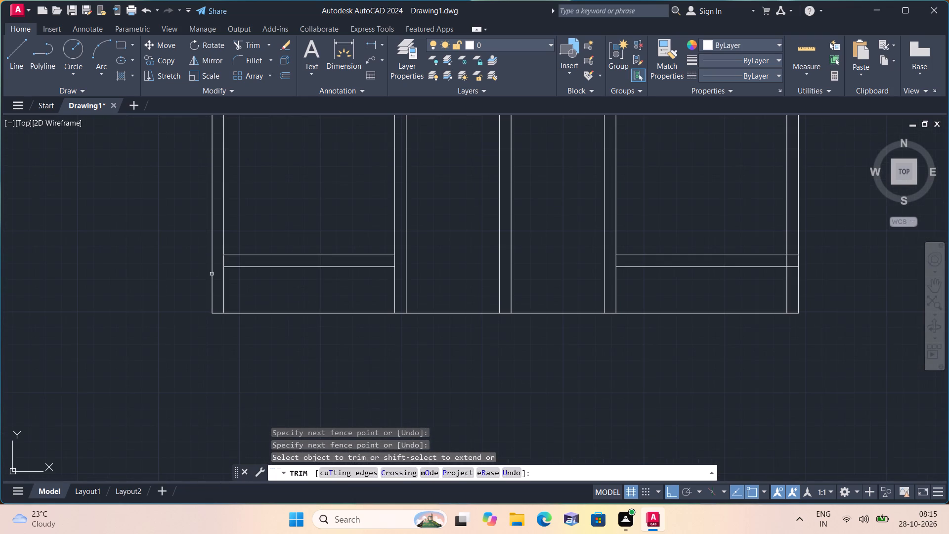
left_click(225, 261)
middle_click_drag(225, 262, 269, 356)
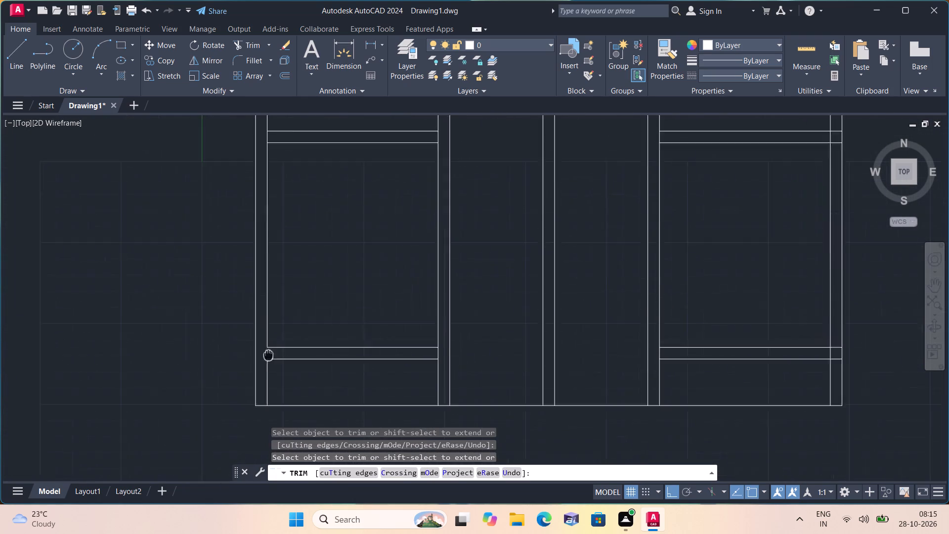
middle_click_drag(269, 356, 303, 403)
left_click(305, 187)
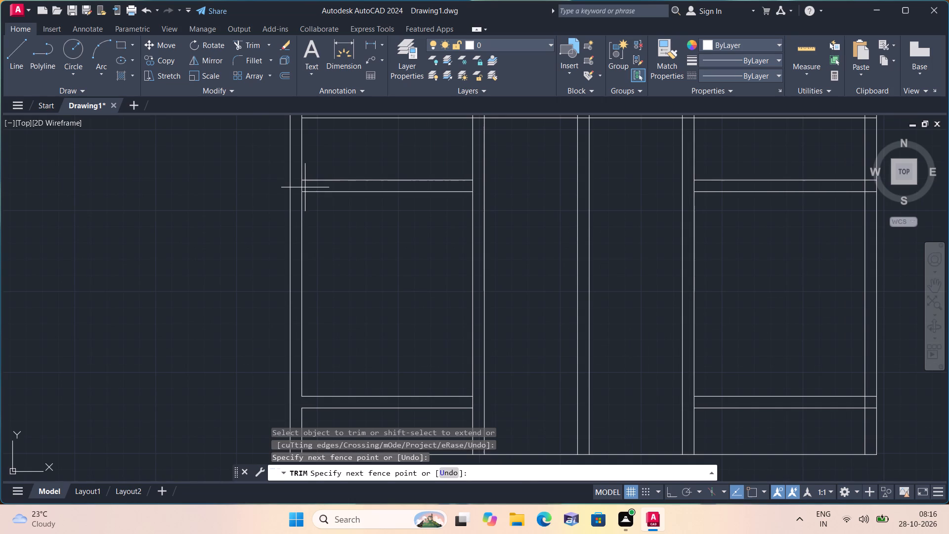
left_click(300, 186)
middle_click_drag(301, 197, 318, 337)
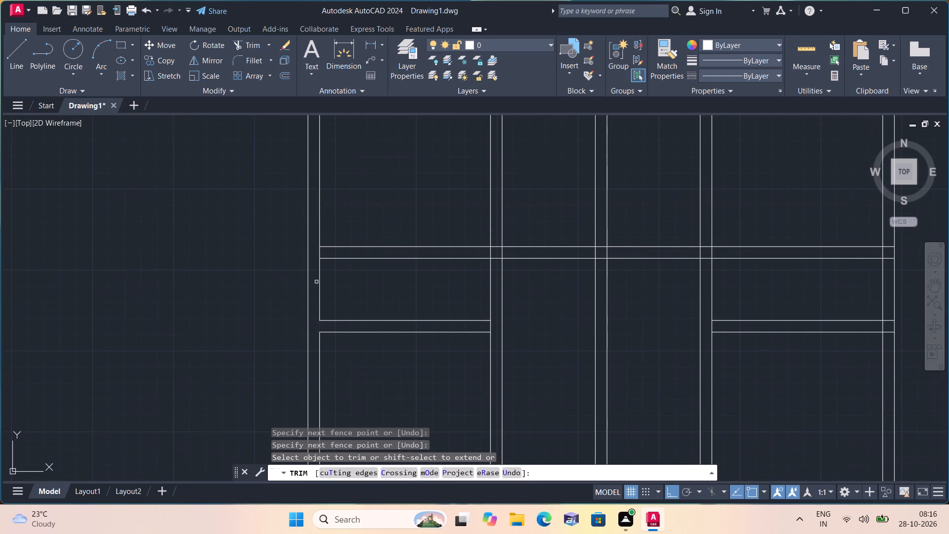
left_click(319, 253)
scroll(319, 253, "down", 2)
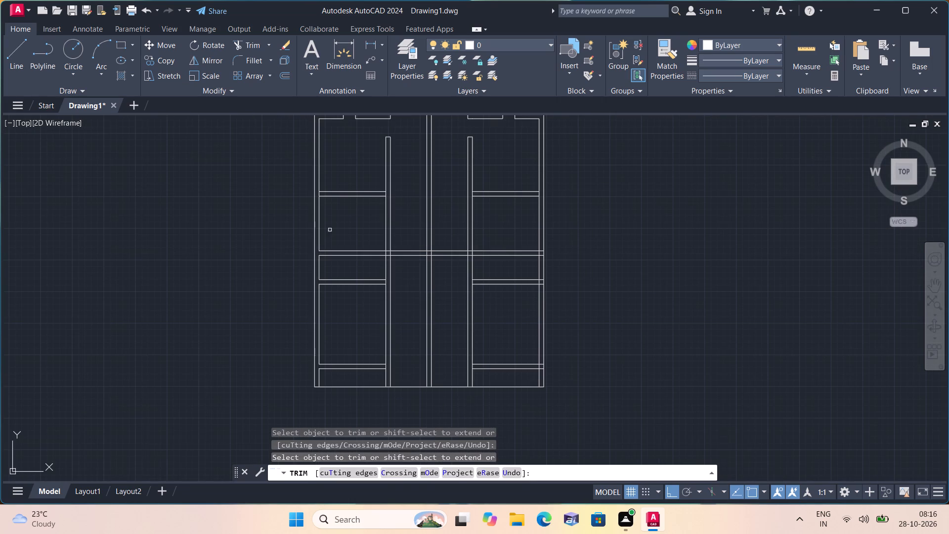
middle_click_drag(334, 218, 348, 278)
scroll(324, 249, "up", 2)
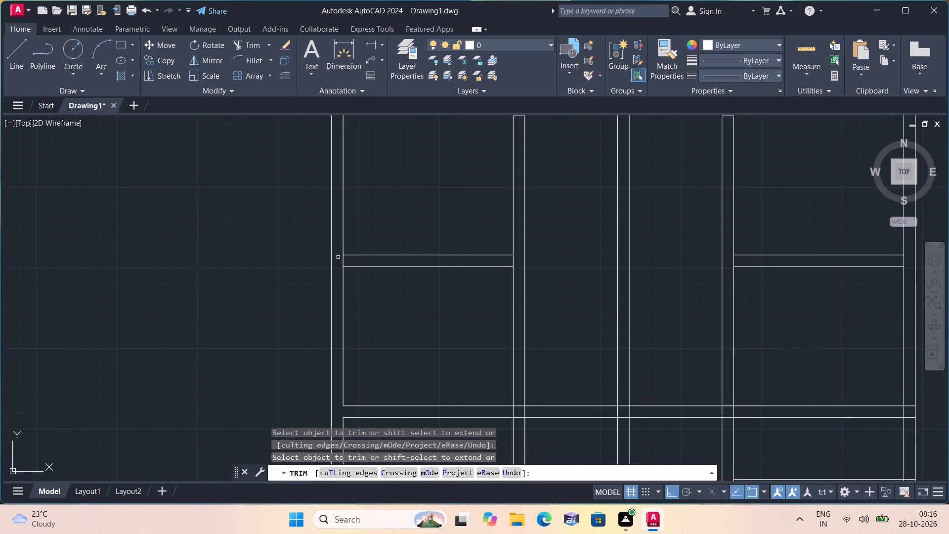
left_click(345, 260)
scroll(345, 262, "down", 2)
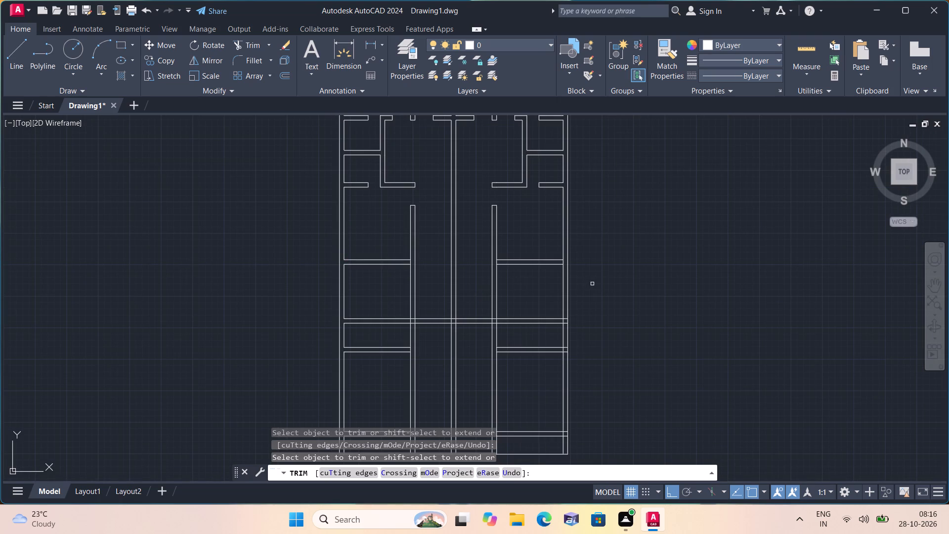
Trim the right outer wall's inner face line across the upper two of the four lower cross walls, removing leftover stubs.
scroll(570, 261, "up", 1)
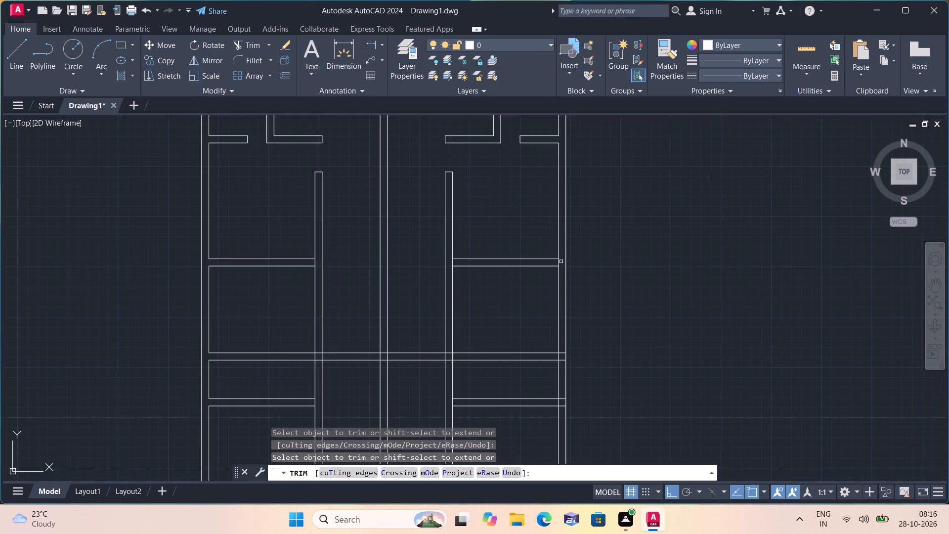
scroll(560, 264, "up", 1)
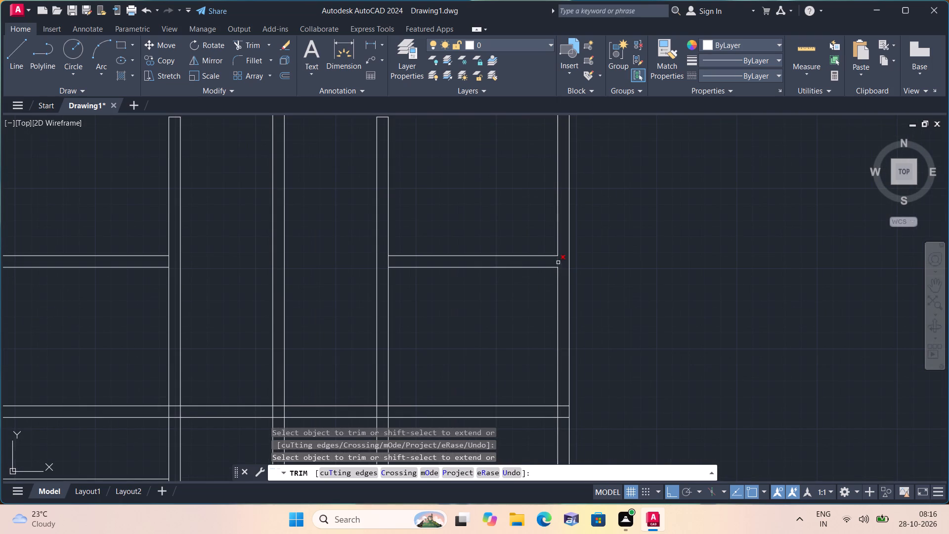
left_click(558, 263)
middle_click_drag(639, 338, 582, 246)
scroll(501, 318, "up", 1)
left_click(501, 318)
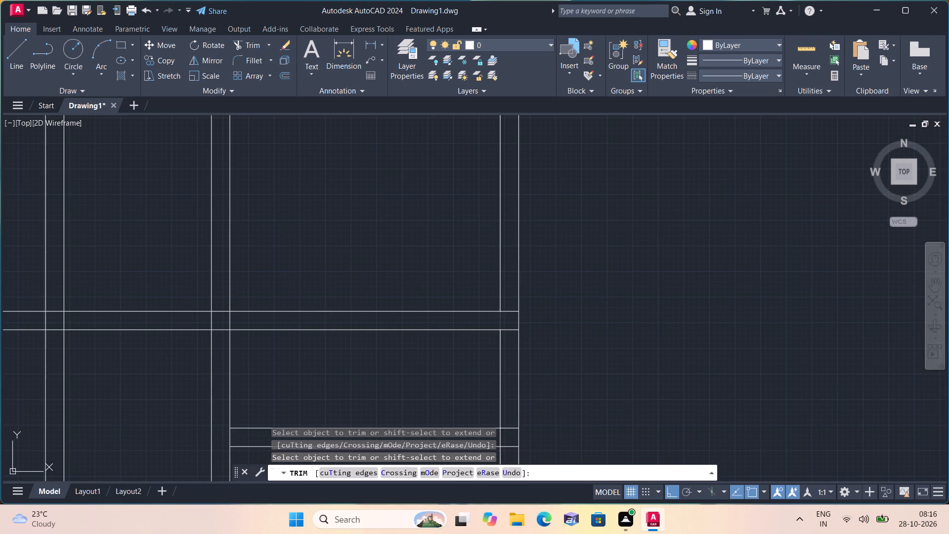
left_click_drag(505, 306, 508, 334)
scroll(543, 319, "down", 1)
Trim the right outer wall's inner face line and leftover cross wall stubs at the lower two of the four lower cross walls.
middle_click_drag(548, 321, 520, 264)
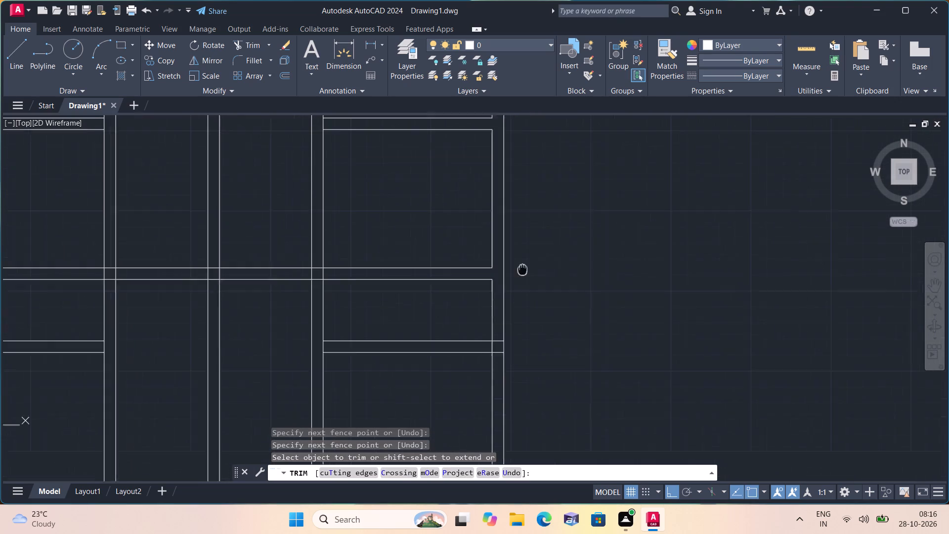
middle_click_drag(520, 264, 520, 263)
scroll(496, 331, "up", 1)
left_click(482, 336)
left_click_drag(495, 323, 495, 327)
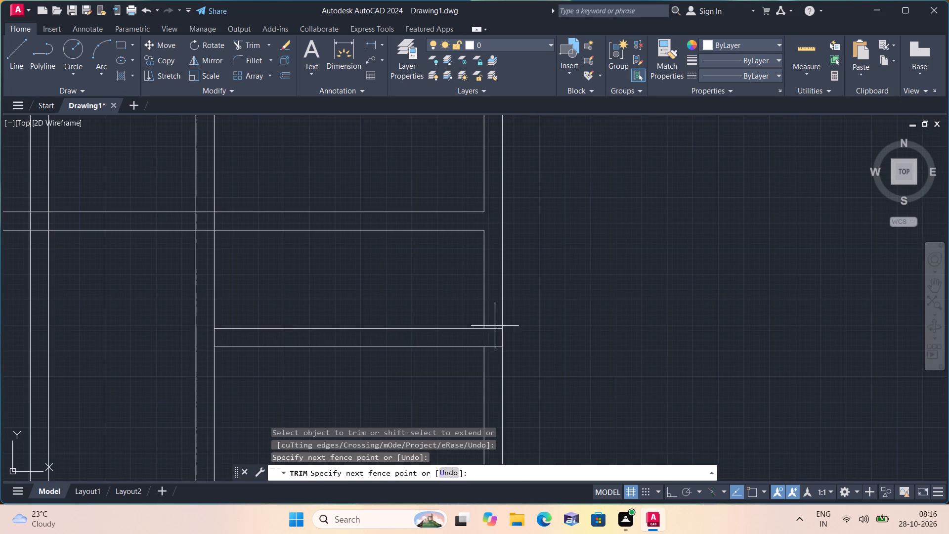
left_click_drag(495, 327, 496, 356)
scroll(519, 331, "down", 1)
middle_click_drag(561, 348, 509, 184)
scroll(561, 348, "down", 1)
scroll(476, 335, "up", 2)
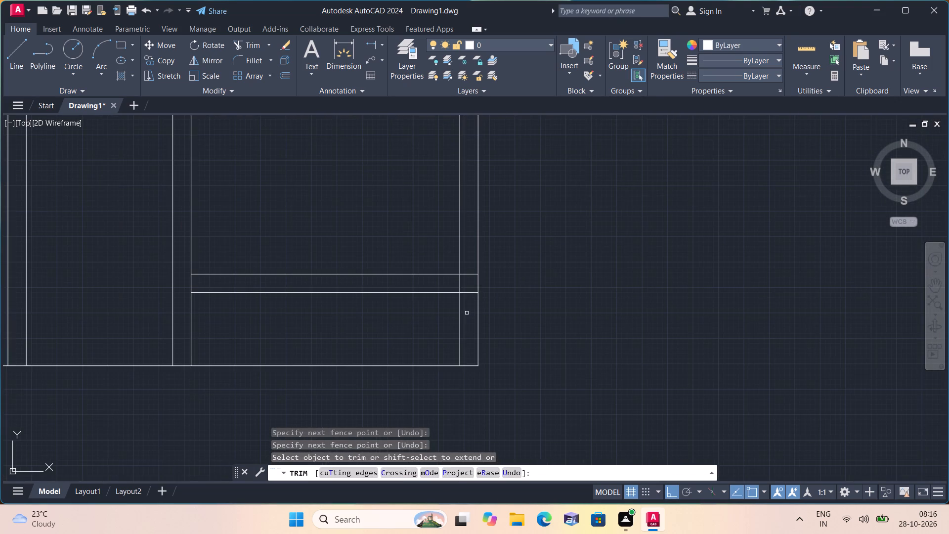
left_click(460, 288)
left_click_drag(469, 266, 474, 308)
Trim the two continuous cross wall lines out of the middle bays on both sides of the central wall.
scroll(497, 267, "down", 1)
middle_click_drag(547, 266, 549, 355)
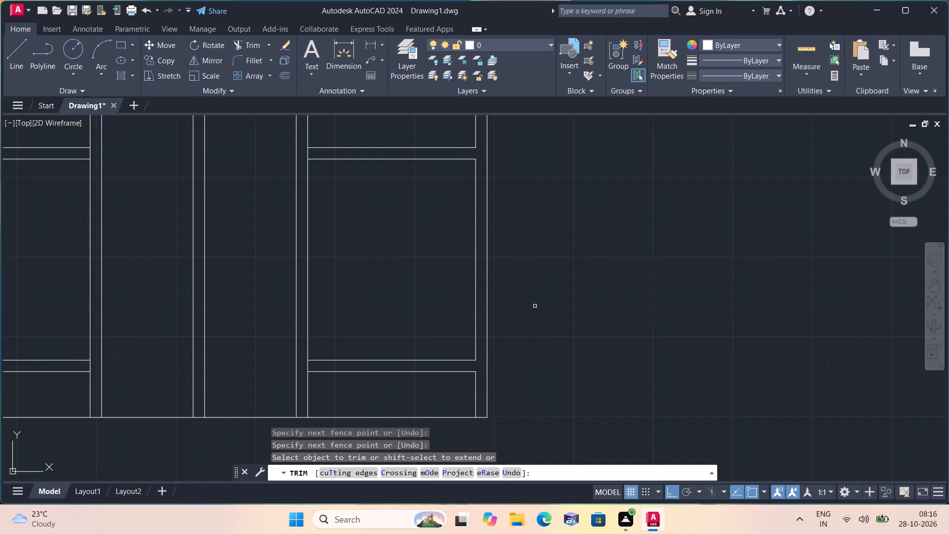
scroll(526, 291, "down", 1)
middle_click_drag(531, 243, 567, 361)
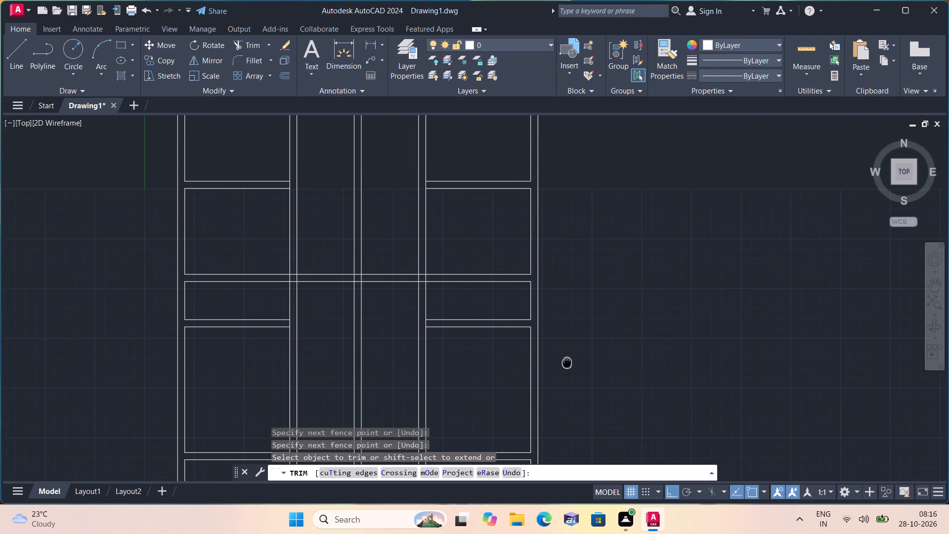
scroll(567, 361, "down", 1)
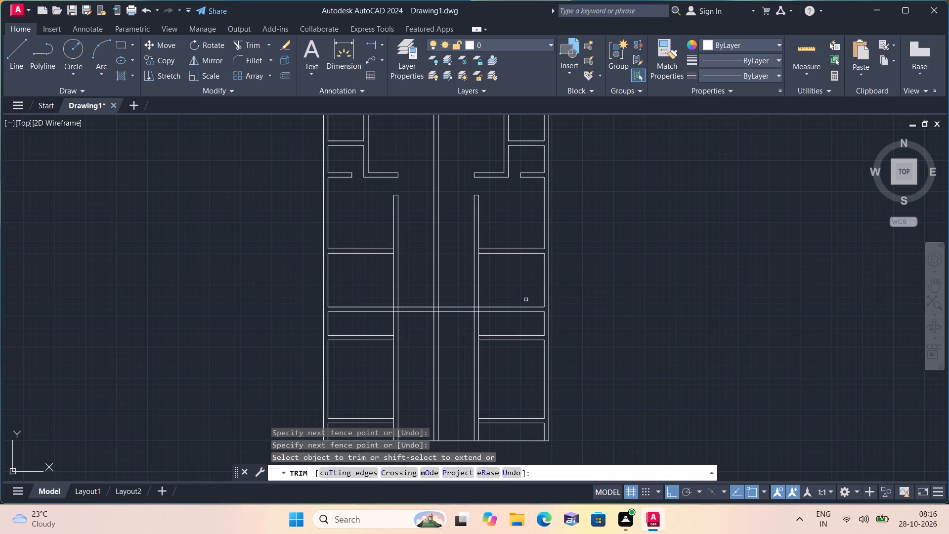
scroll(450, 308, "up", 2)
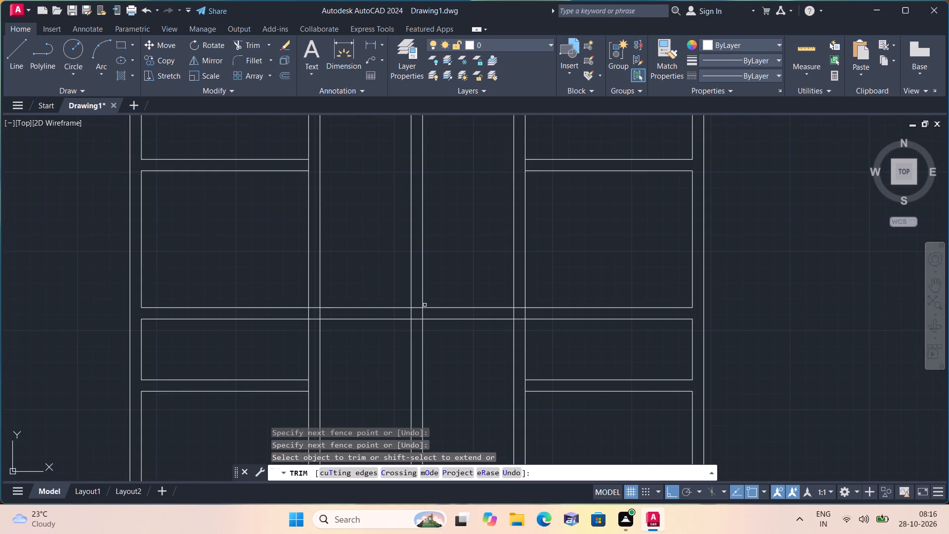
left_click(417, 307)
left_click_drag(377, 285, 378, 309)
left_click_drag(378, 307, 378, 328)
scroll(377, 328, "down", 2)
scroll(403, 317, "up", 1)
left_click_drag(406, 307, 408, 329)
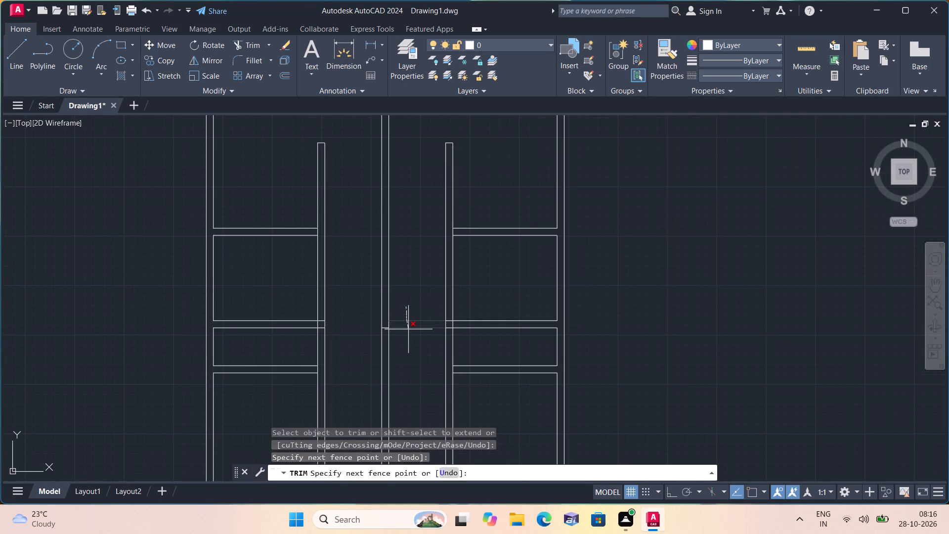
left_click_drag(408, 329, 409, 332)
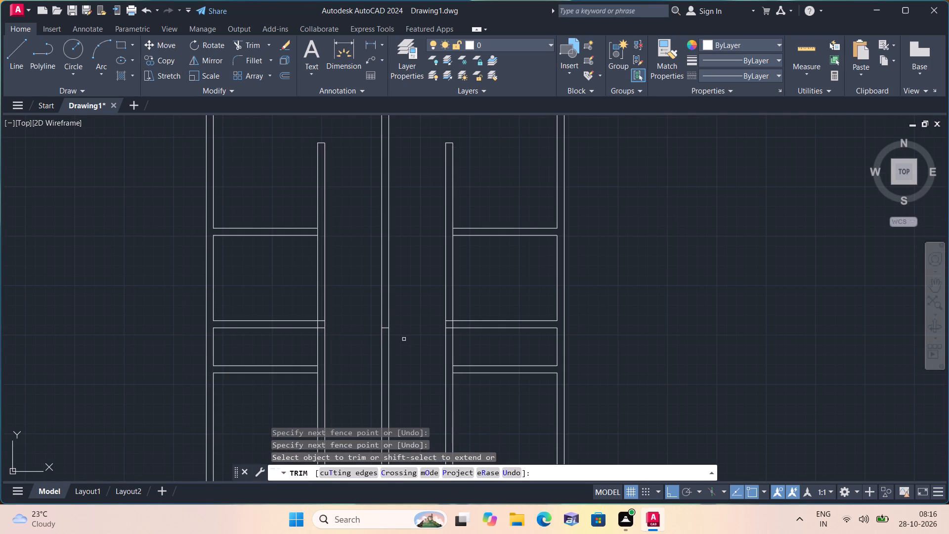
Trim both lines of the central wall below the remaining short line that closes its end.
middle_click_drag(403, 338, 401, 265)
left_click_drag(398, 301, 358, 280)
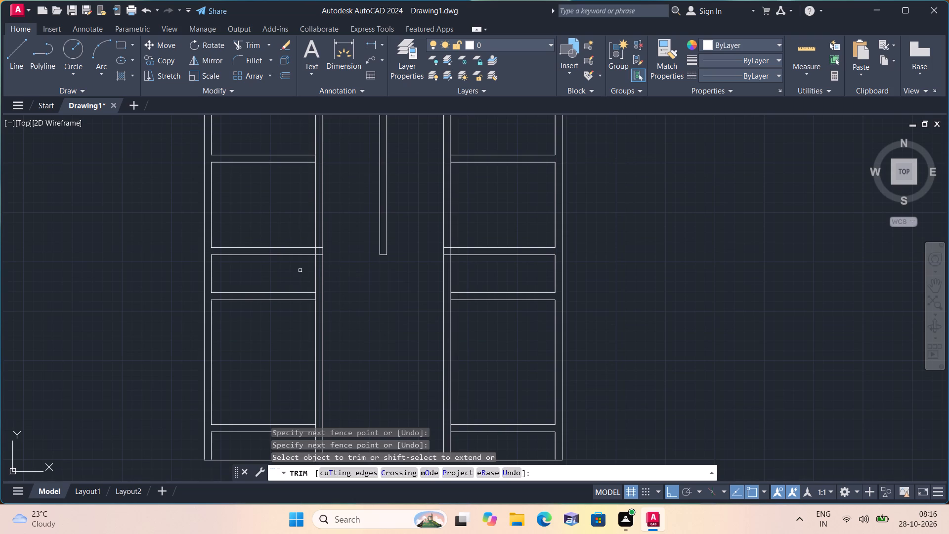
Trim the room-side face lines of both inner vertical walls in the bay directly above the formerly continuous cross walls.
scroll(295, 217, "down", 1)
middle_click_drag(295, 217, 298, 257)
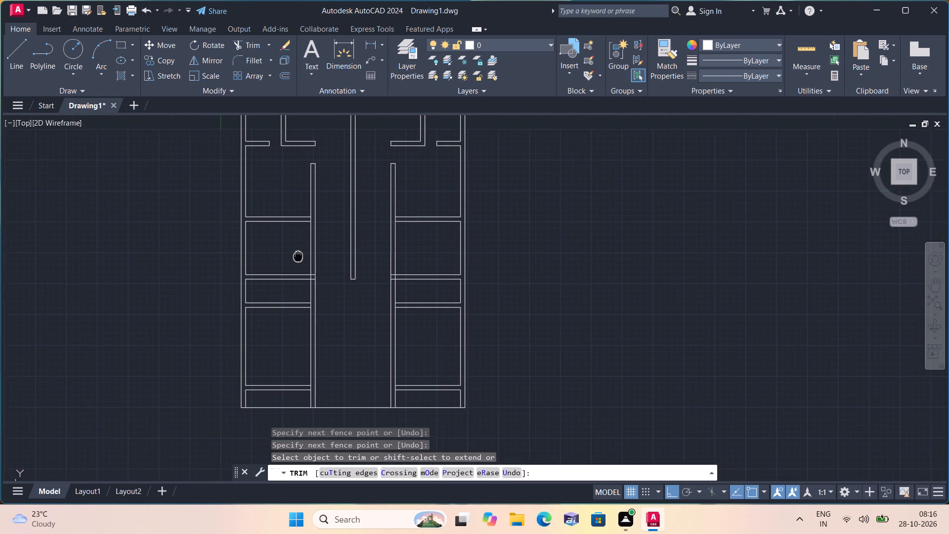
middle_click_drag(298, 257, 298, 257)
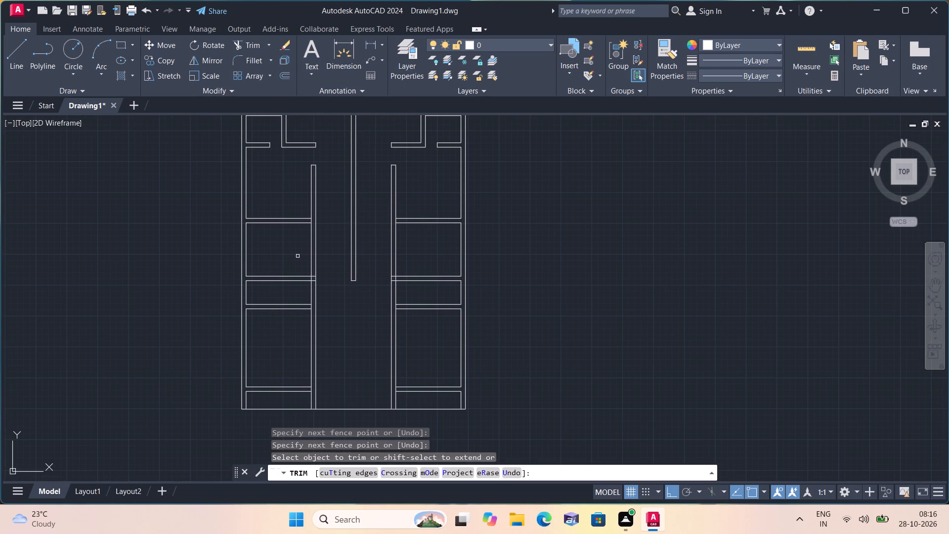
left_click(301, 256)
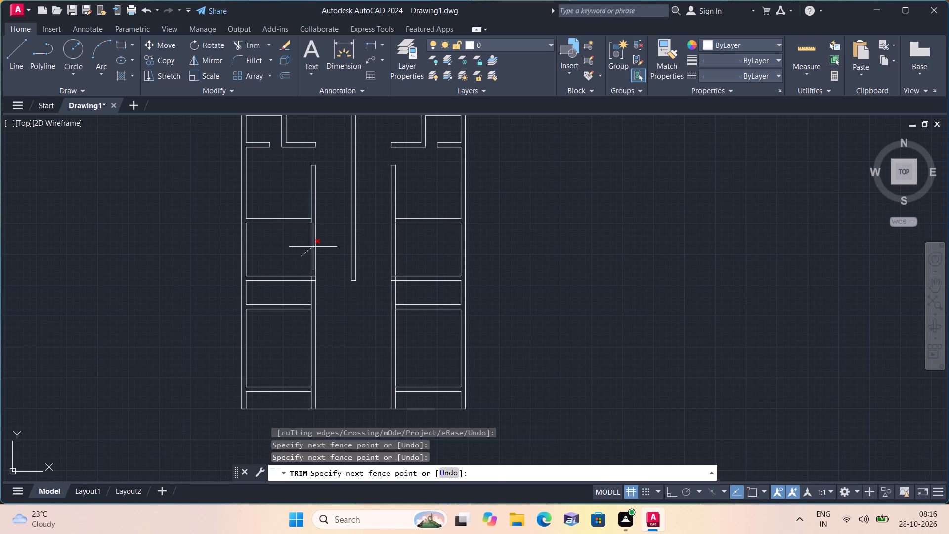
left_click(313, 247)
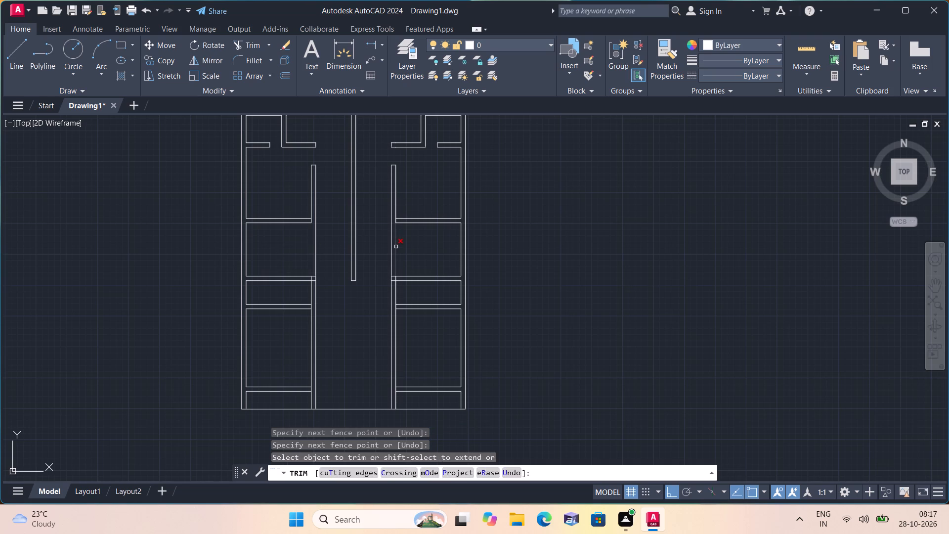
left_click(396, 247)
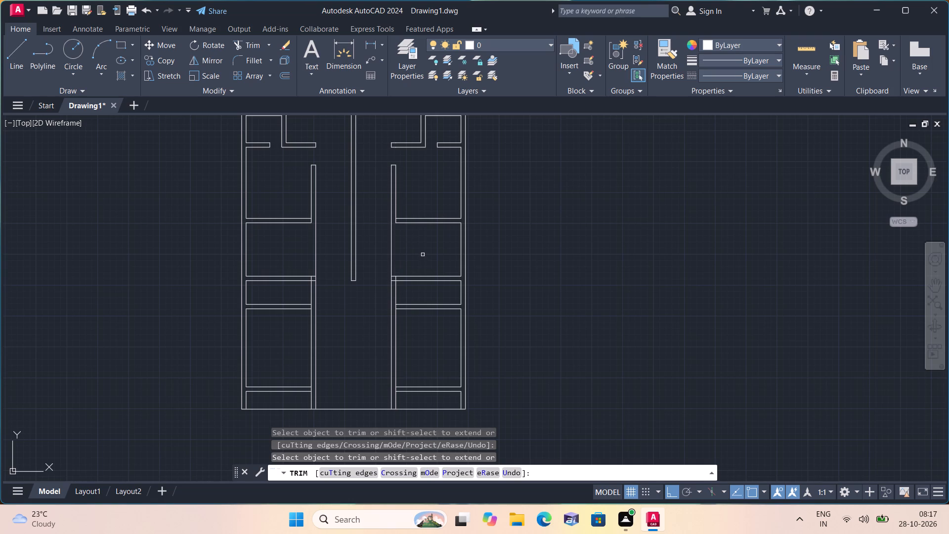
key("Escape")
Extend the lower face lines of the upper cross walls to the corridor-side faces of the left and right inner walls.
scroll(423, 253, "up", 1)
middle_click_drag(423, 253, 453, 311)
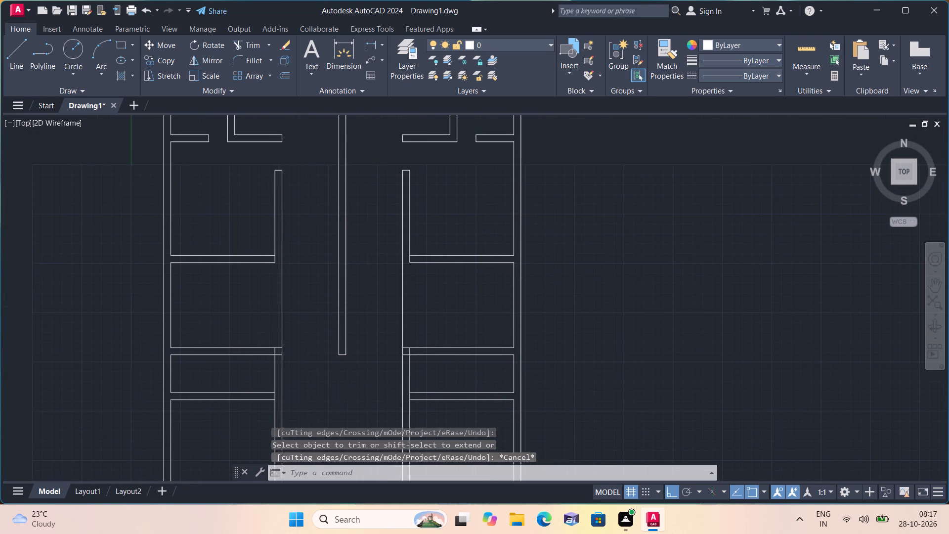
key("e")
type("xte")
key("space")
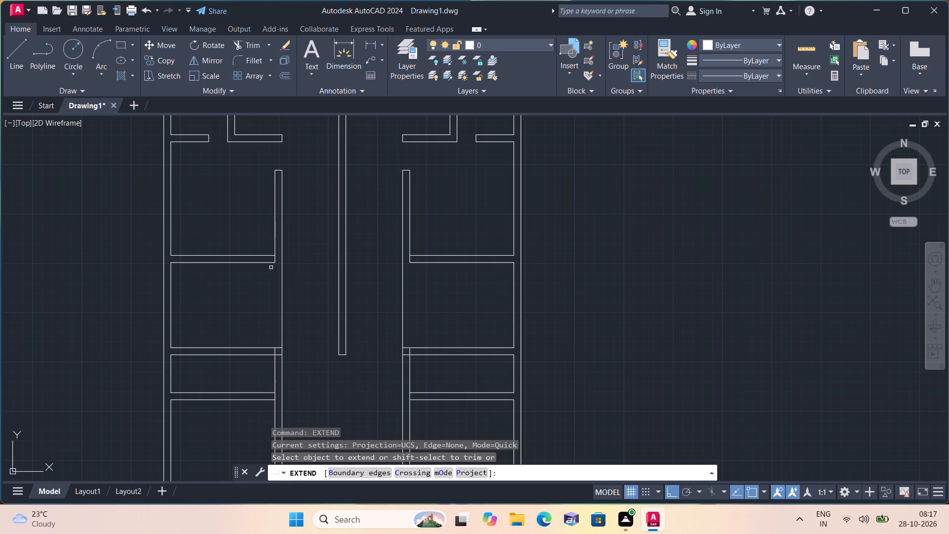
scroll(271, 267, "up", 1)
scroll(268, 260, "down", 1)
left_click(268, 260)
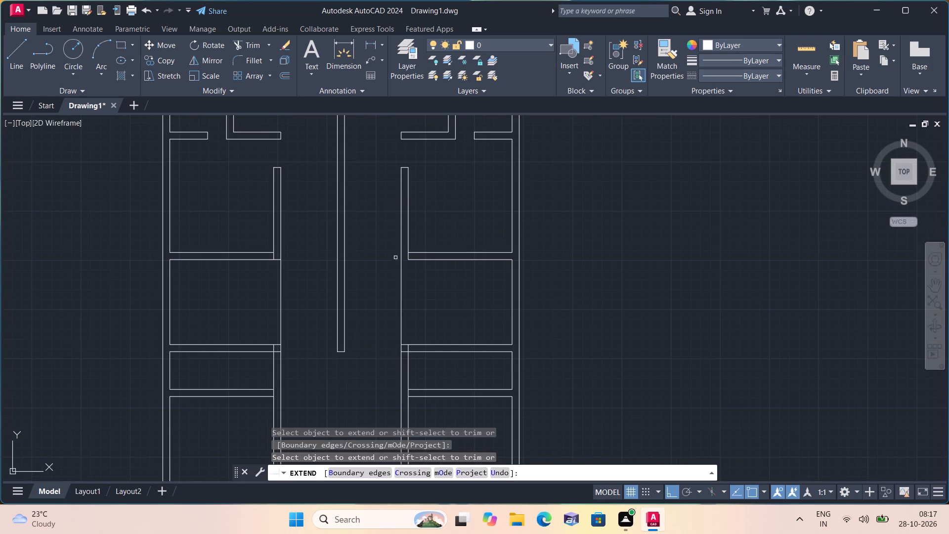
left_click(411, 261)
key("Escape")
Trim the corridor-side face lines of both inner walls in the same bay, opening it to the corridor on each side.
key("t")
key("r")
type("im")
key("space")
left_click_drag(427, 287, 427, 288)
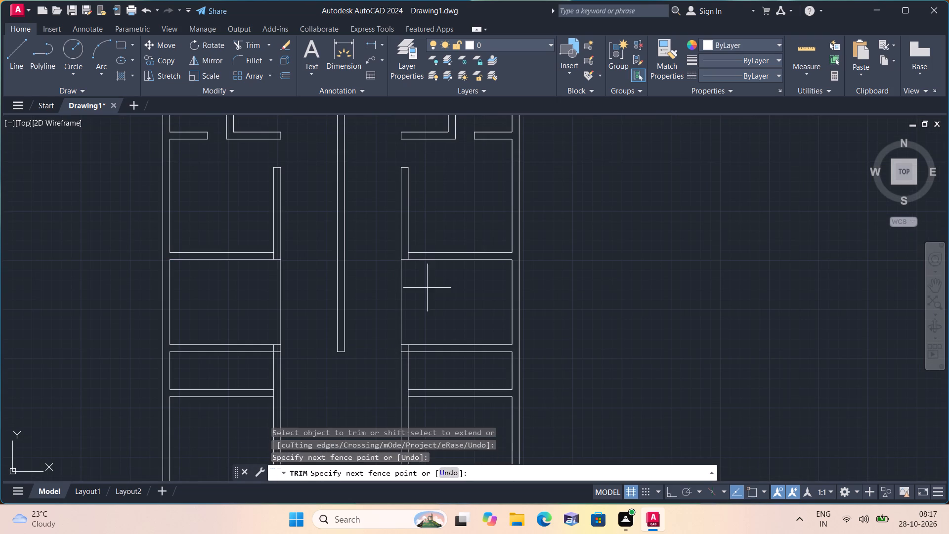
left_click_drag(427, 288, 400, 294)
left_click(274, 283)
left_click(294, 285)
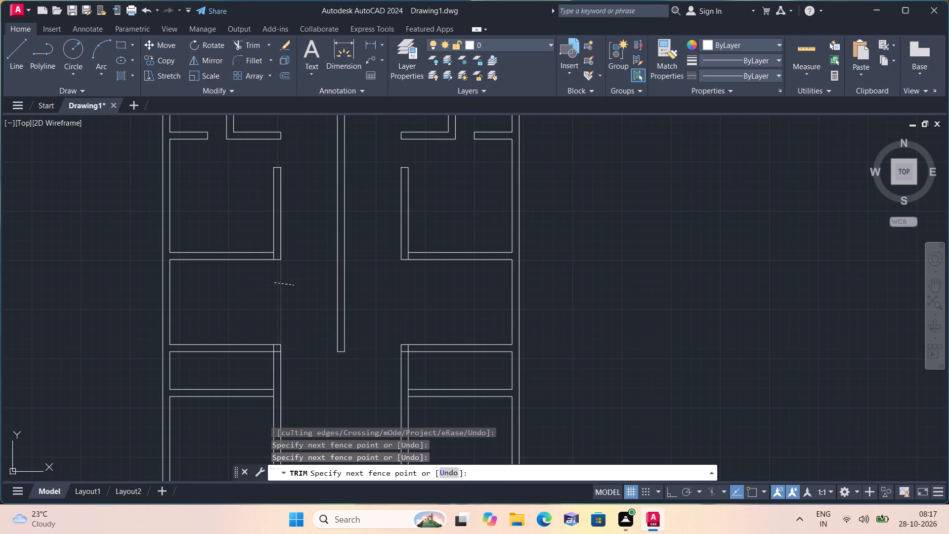
Trim the room-side line stubs between the cross wall faces at the upper corners of the open bay, left and right.
scroll(271, 243, "up", 1)
left_click(275, 263)
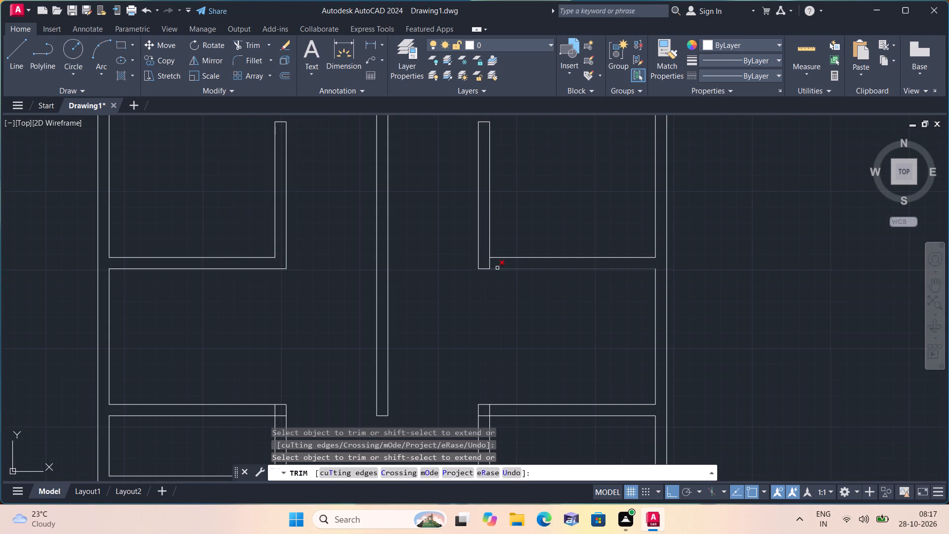
left_click(487, 262)
left_click(499, 262)
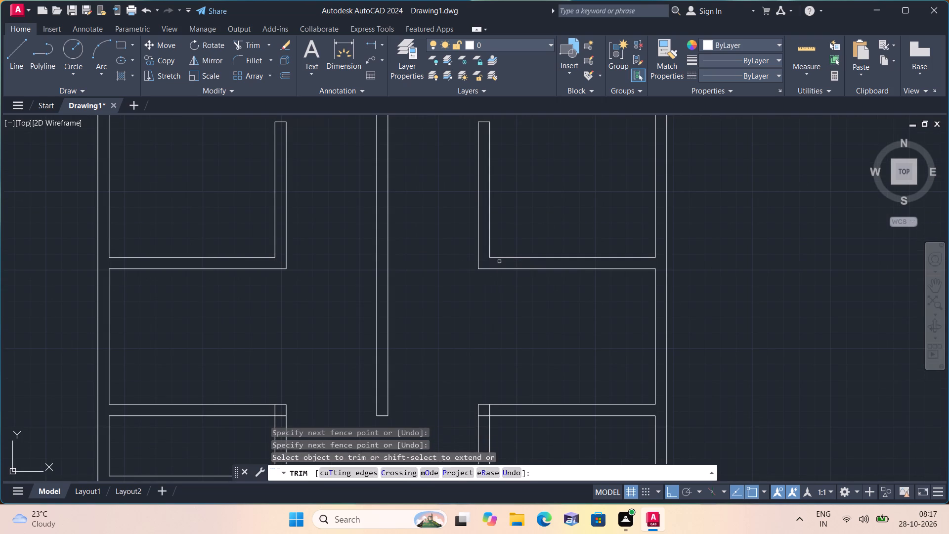
Trim the room-side line stubs between the cross wall faces at the lower corners of the open bay, left and right.
scroll(506, 263, "down", 1)
middle_click_drag(664, 241, 645, 229)
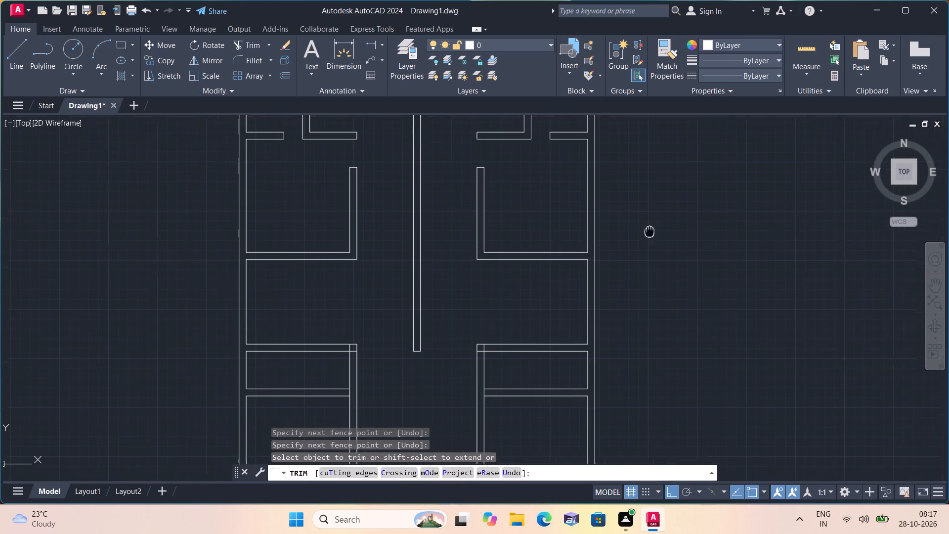
middle_click_drag(645, 229, 612, 212)
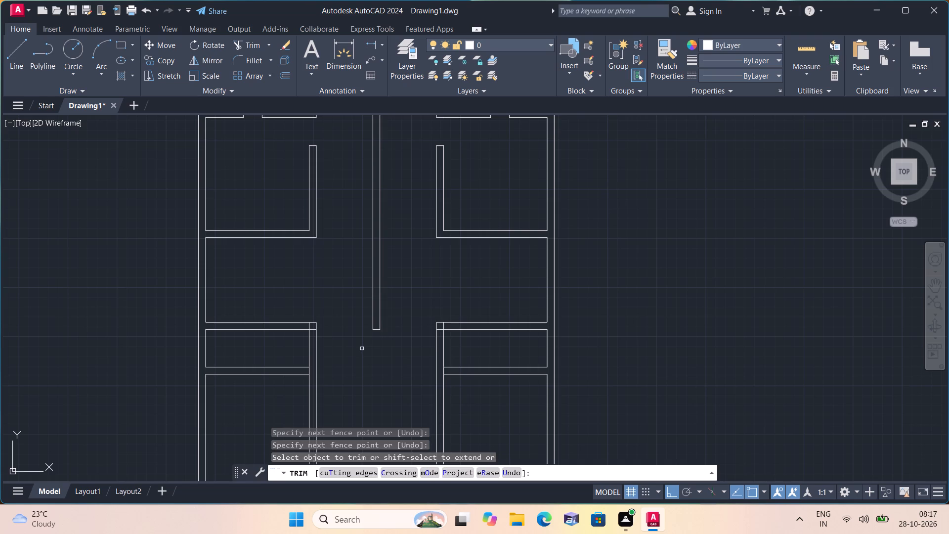
middle_click_drag(361, 355, 390, 285)
scroll(360, 277, "up", 1)
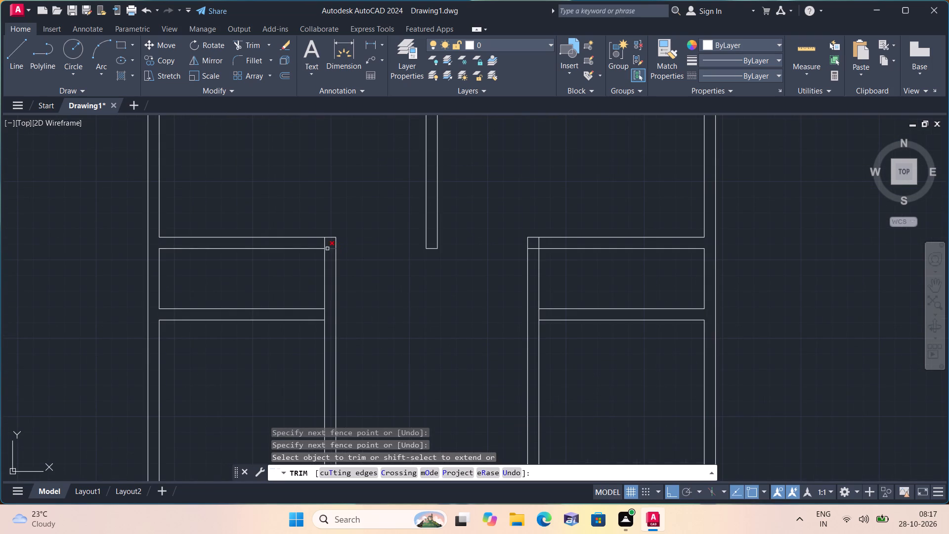
left_click(324, 243)
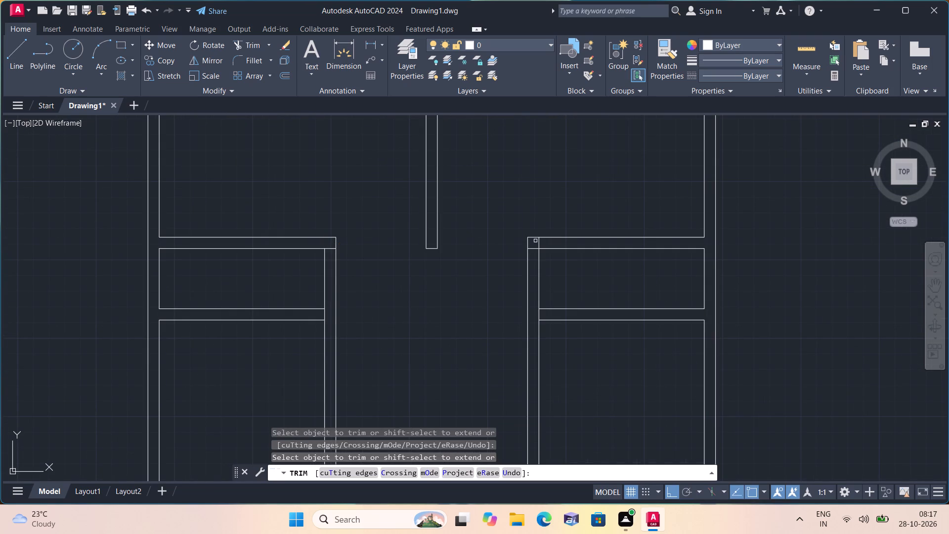
left_click(539, 241)
scroll(539, 241, "down", 2)
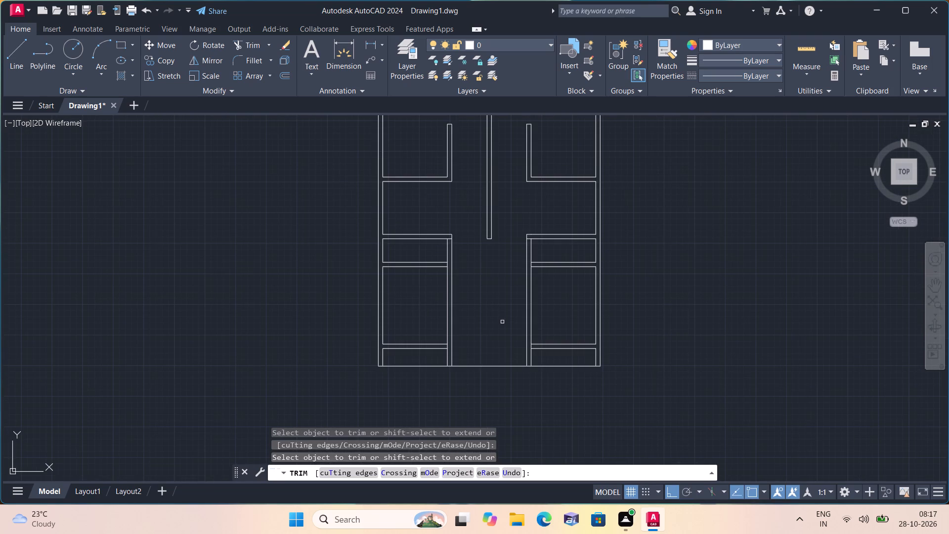
middle_click_drag(501, 322, 464, 273)
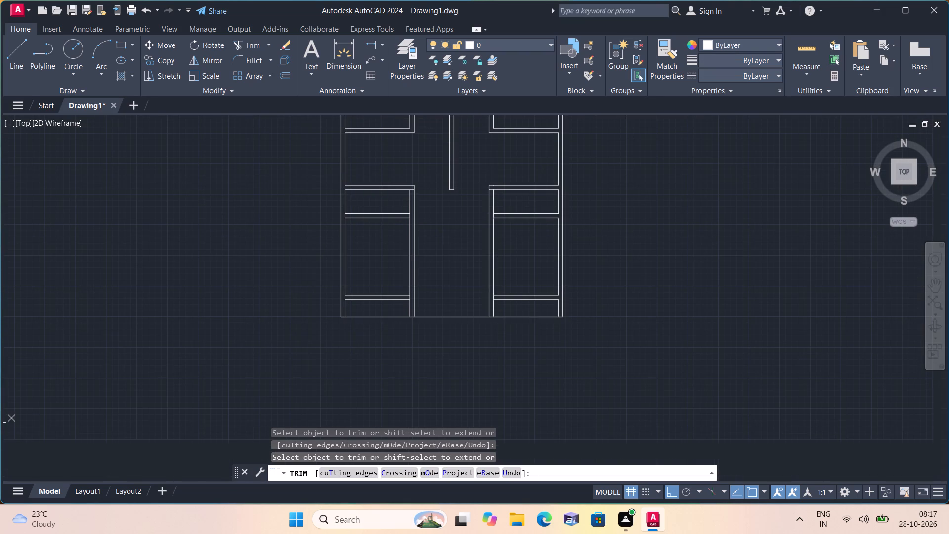
key("space")
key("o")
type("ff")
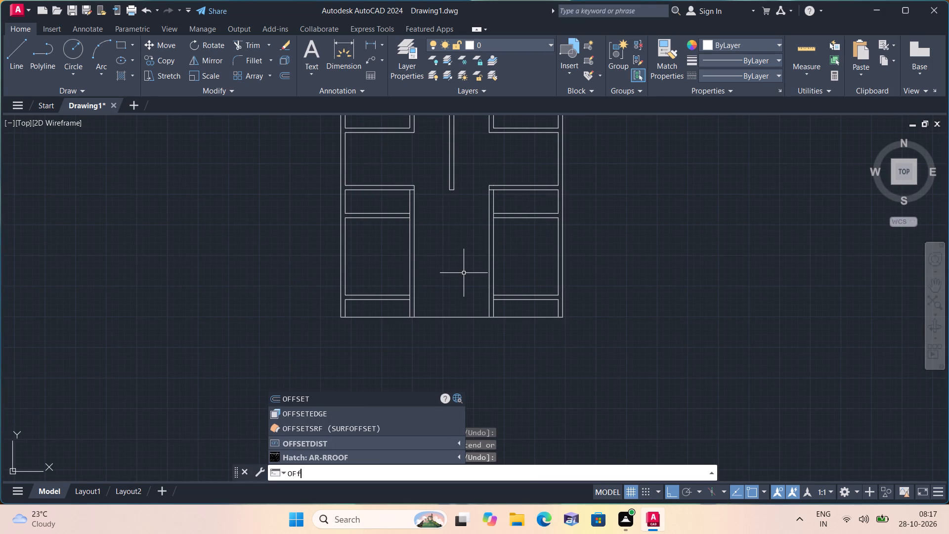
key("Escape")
Measure the clear width of the left room just above the open bay using a linear dimension.
left_click(366, 43)
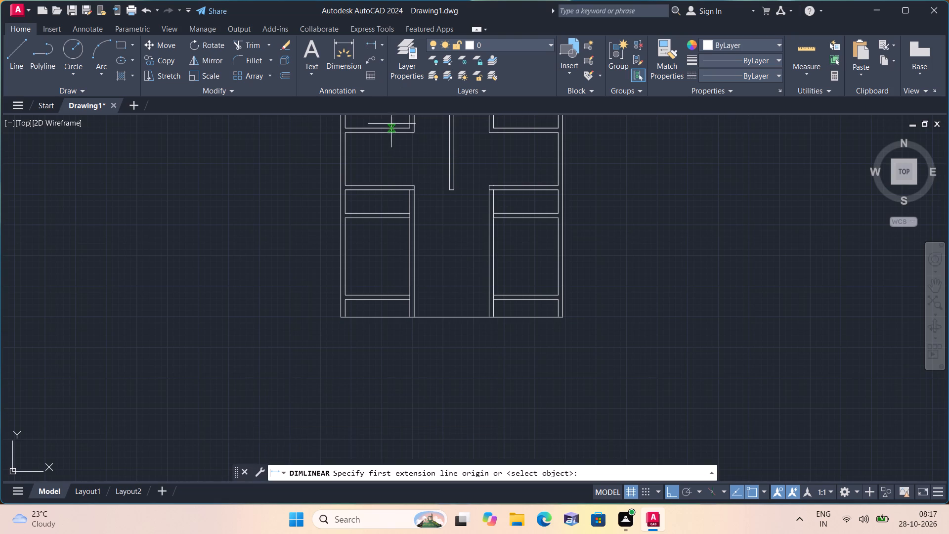
middle_click_drag(398, 167, 395, 253)
scroll(363, 219, "up", 2)
left_click(306, 180)
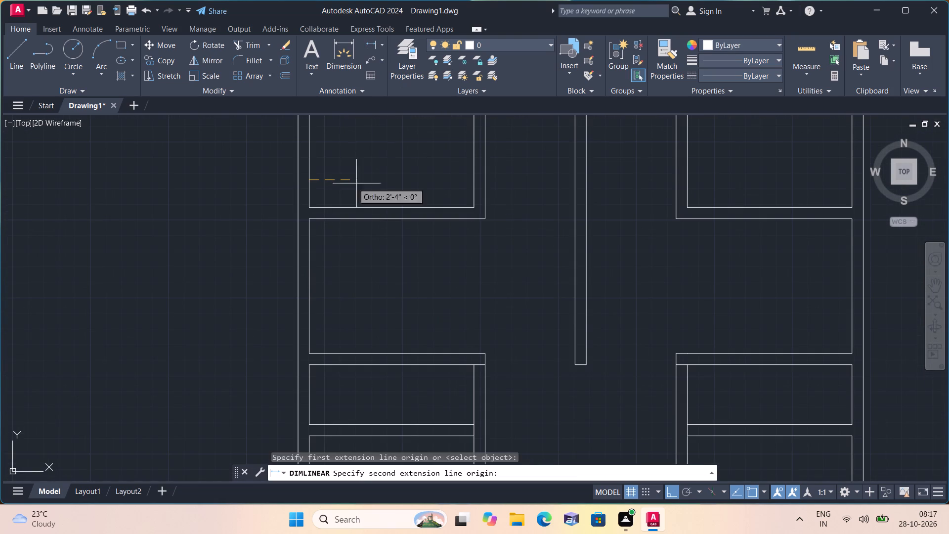
left_click(474, 178)
scroll(381, 186, "up", 4)
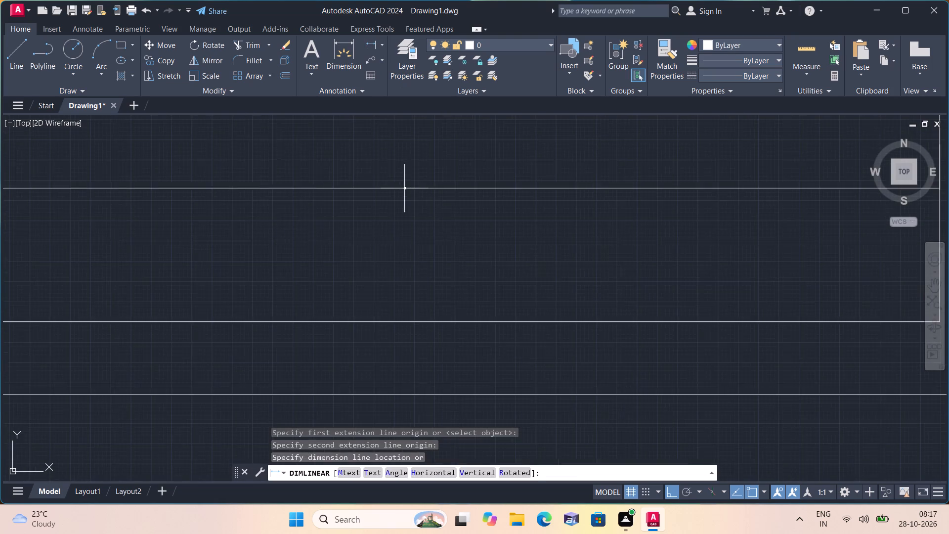
scroll(404, 188, "up", 3)
scroll(405, 186, "down", 6)
key("Escape")
scroll(405, 186, "down", 3)
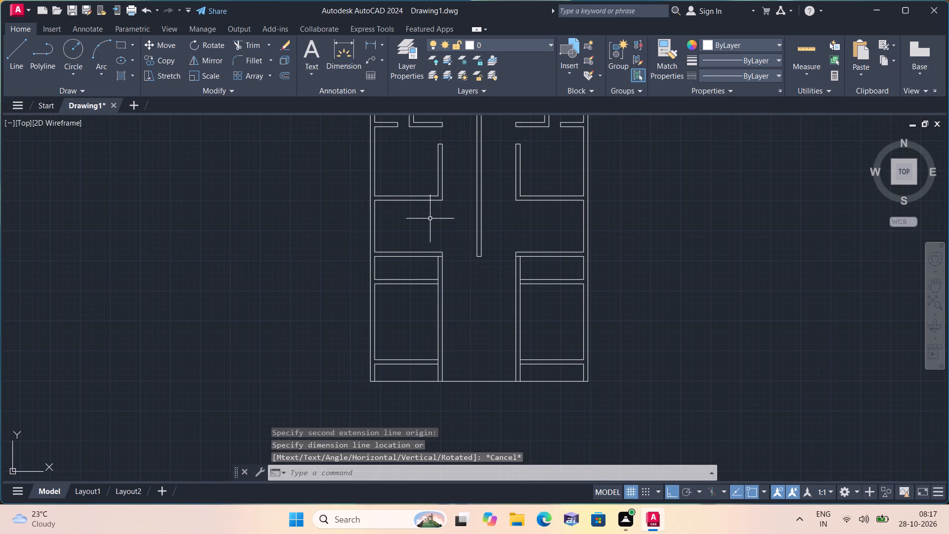
Offset the outer walls' inner face lines 8' inward within the narrow bays below the open bay, on both sides.
type("off")
key("space")
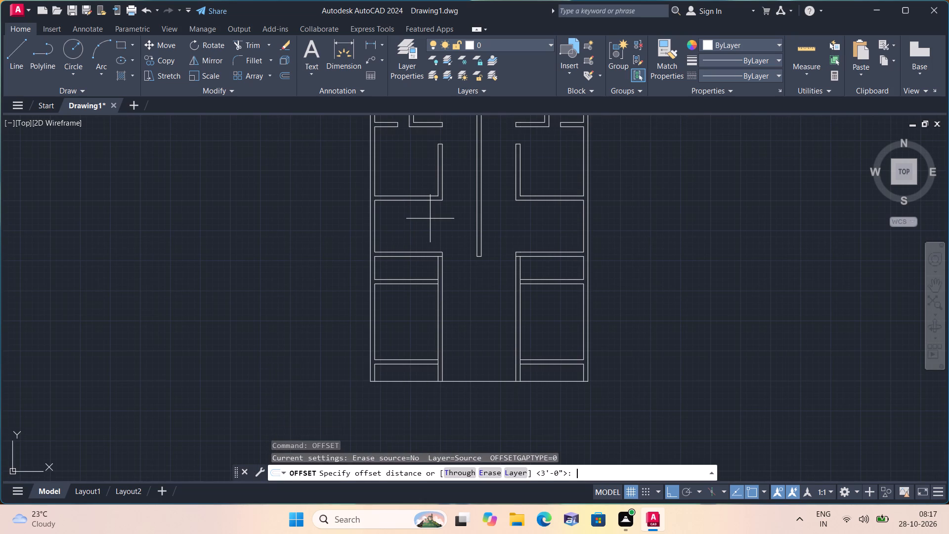
key("8")
type("'")
key("space")
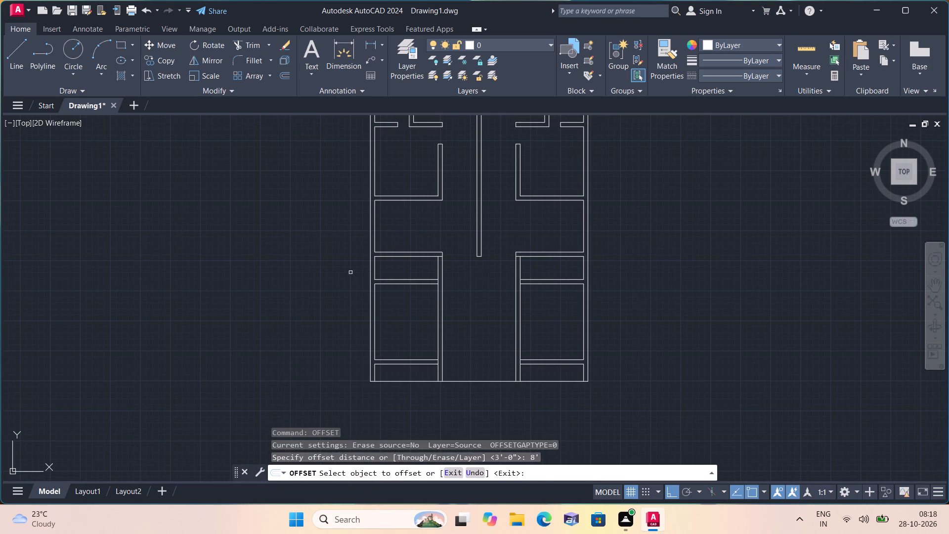
left_click(373, 267)
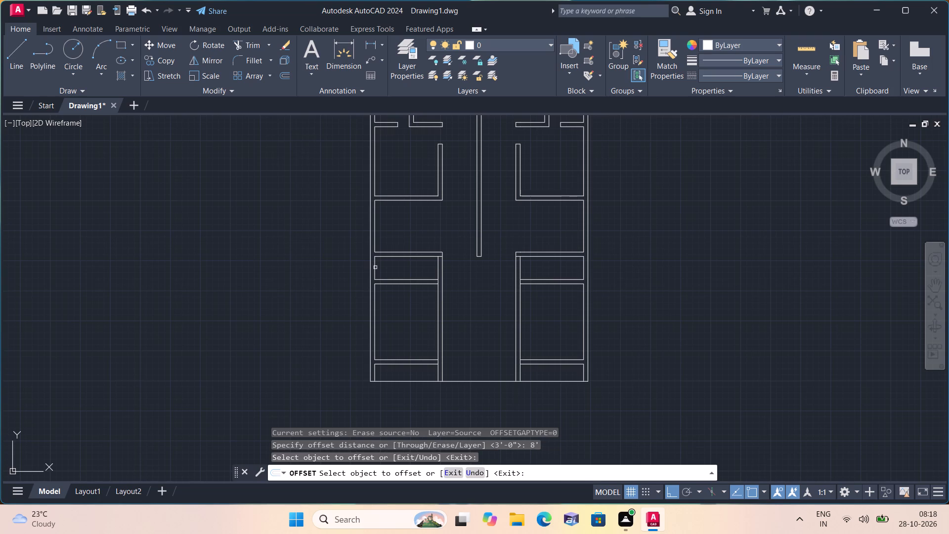
left_click(375, 267)
left_click(425, 267)
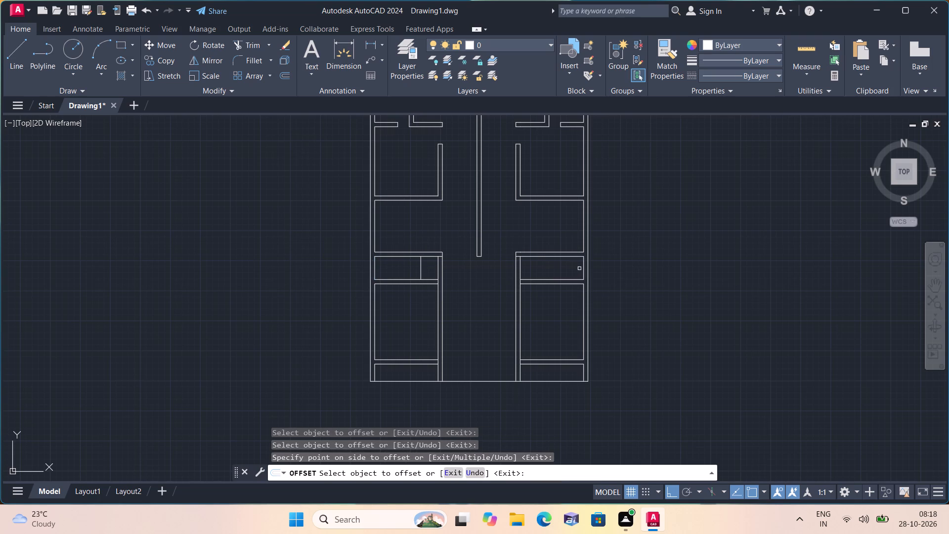
left_click(584, 267)
left_click(548, 268)
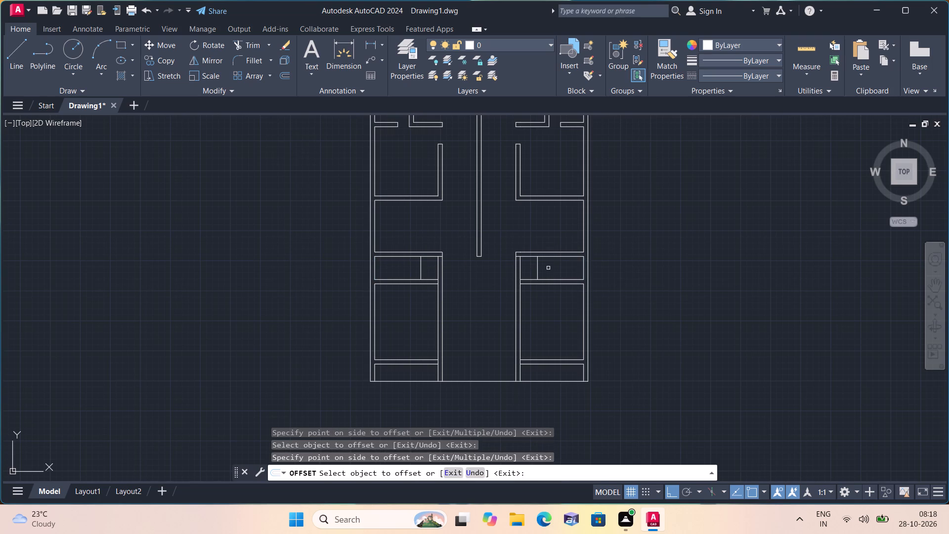
key("space")
Offset the new vertical lines in both narrow bays 9" toward the corridor to form partition walls.
key("space")
type("9\"")
key("space")
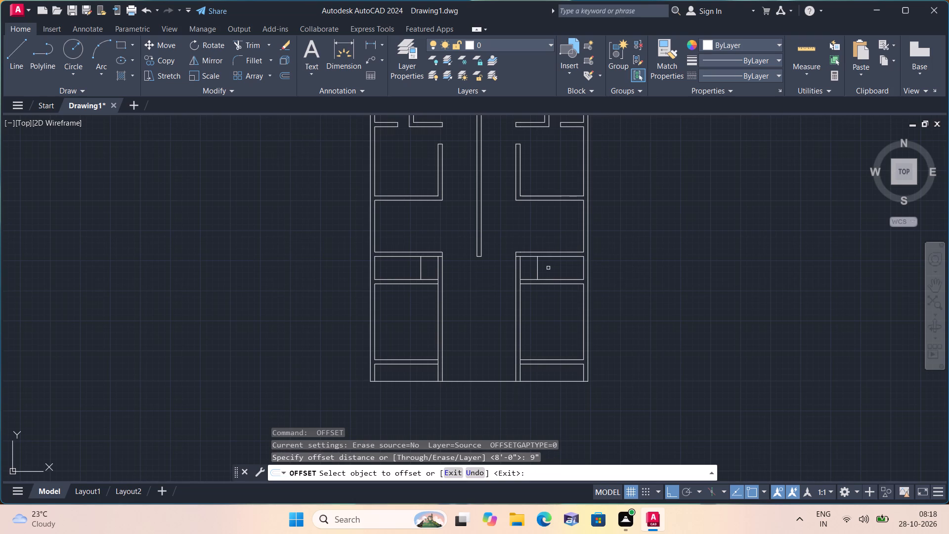
scroll(446, 277, "up", 1)
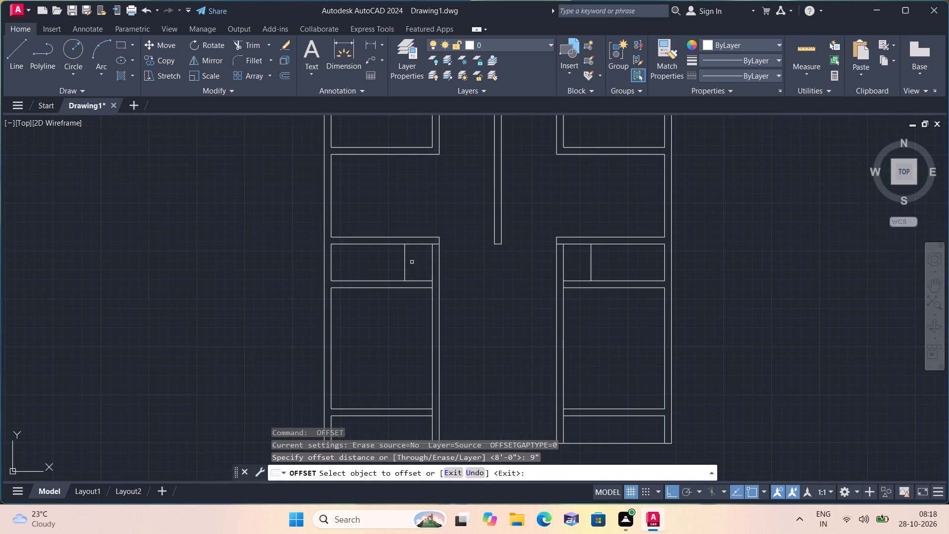
left_click(405, 262)
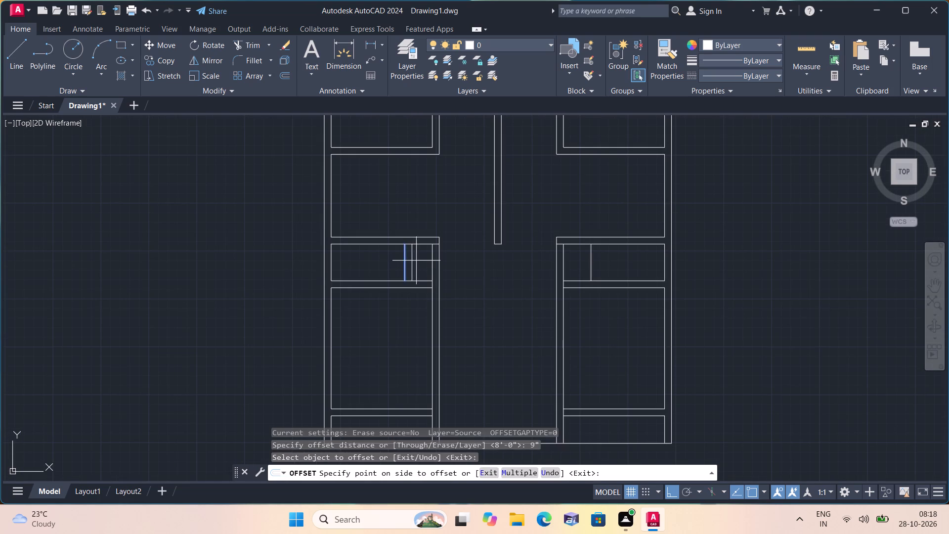
left_click(416, 261)
left_click(591, 259)
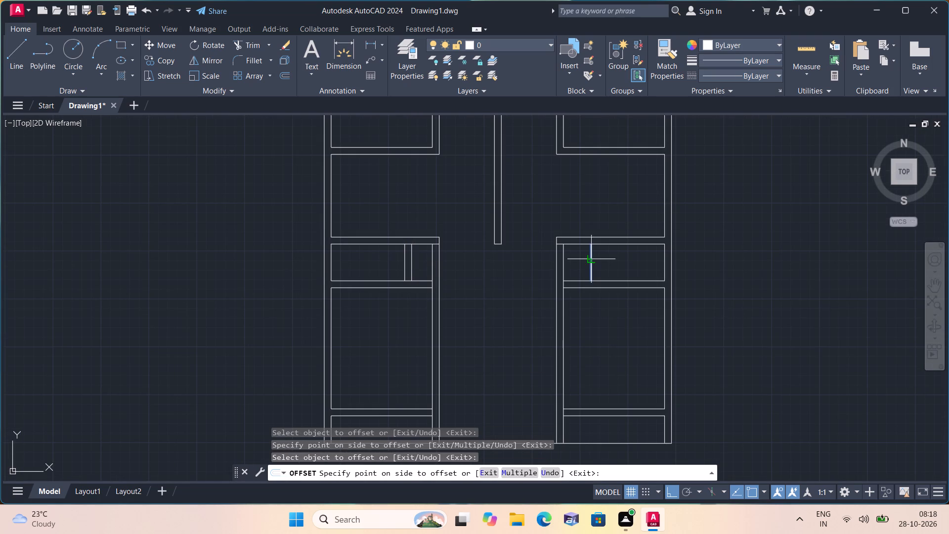
left_click(579, 260)
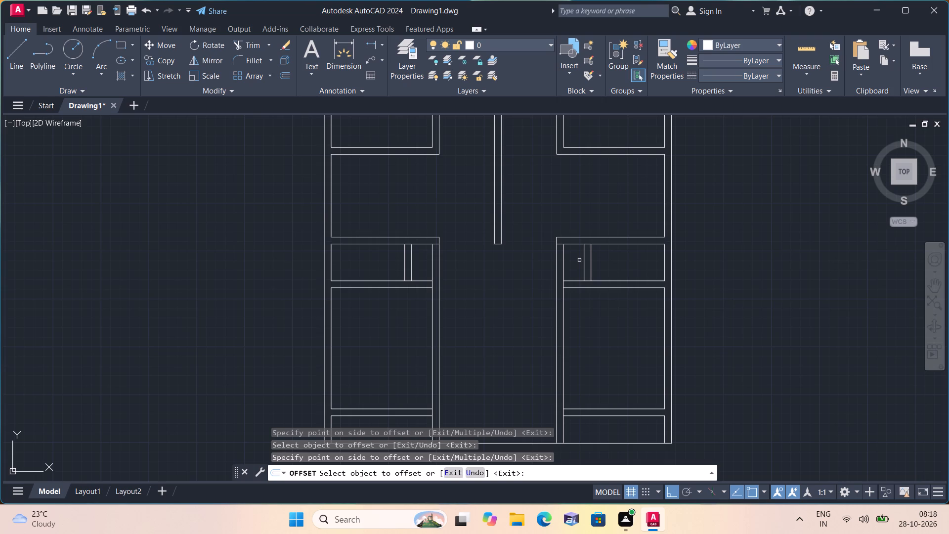
key("space")
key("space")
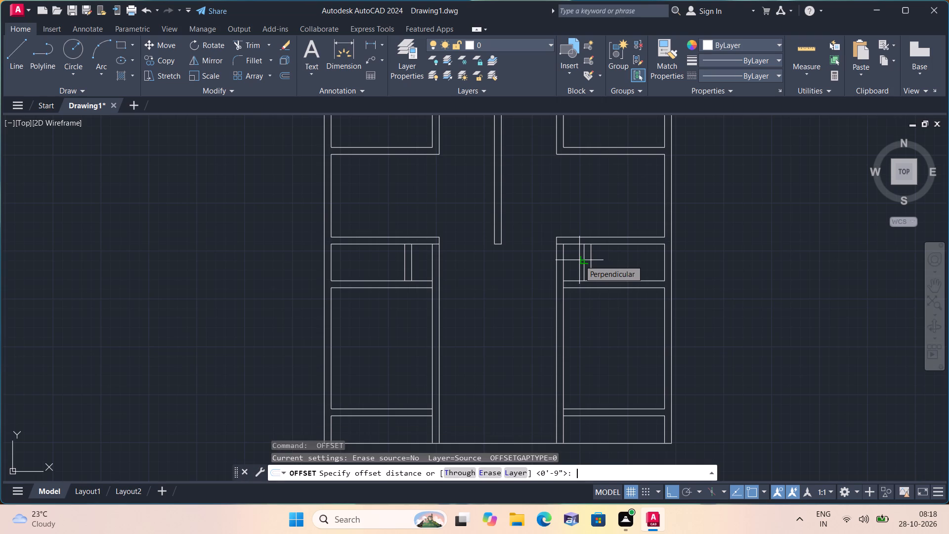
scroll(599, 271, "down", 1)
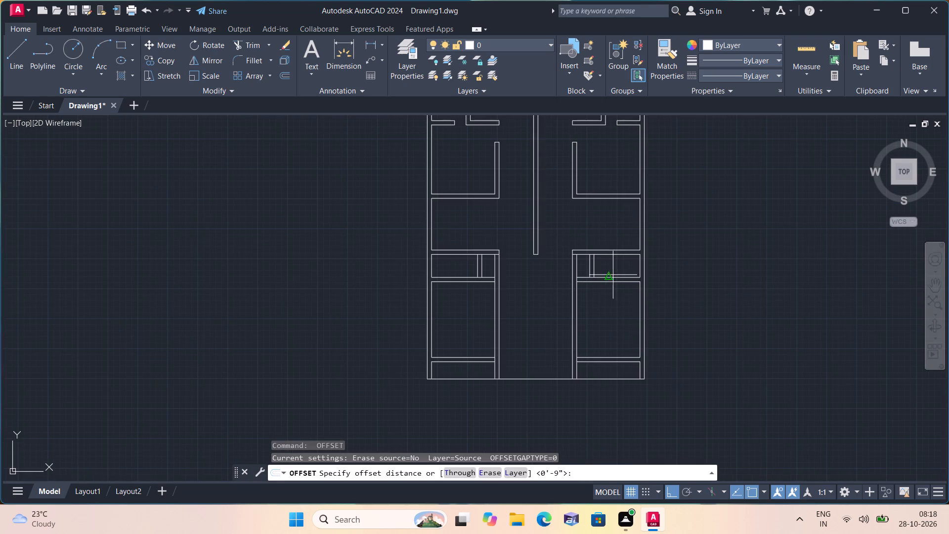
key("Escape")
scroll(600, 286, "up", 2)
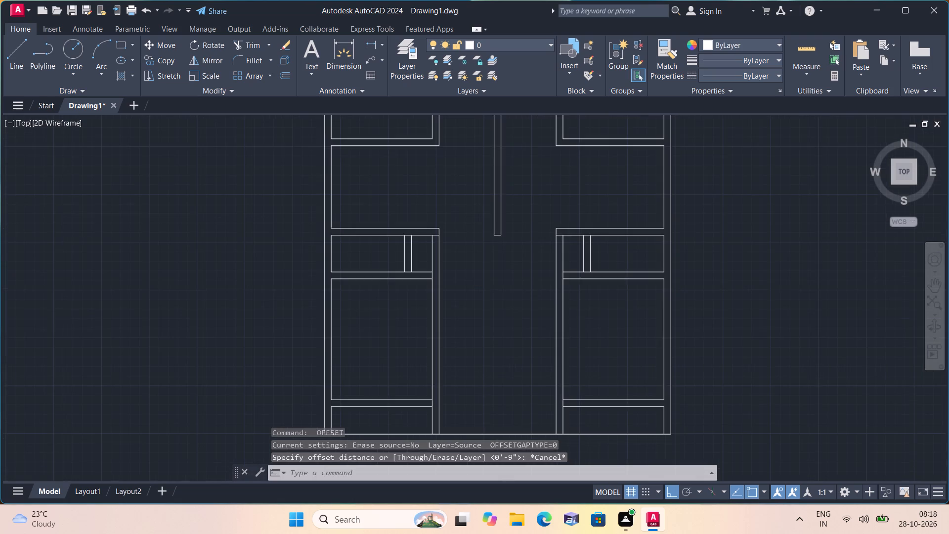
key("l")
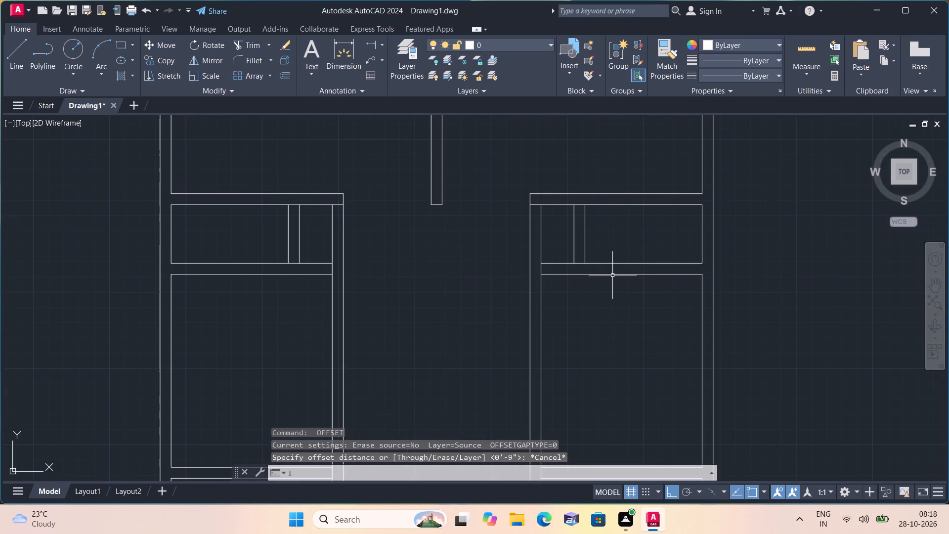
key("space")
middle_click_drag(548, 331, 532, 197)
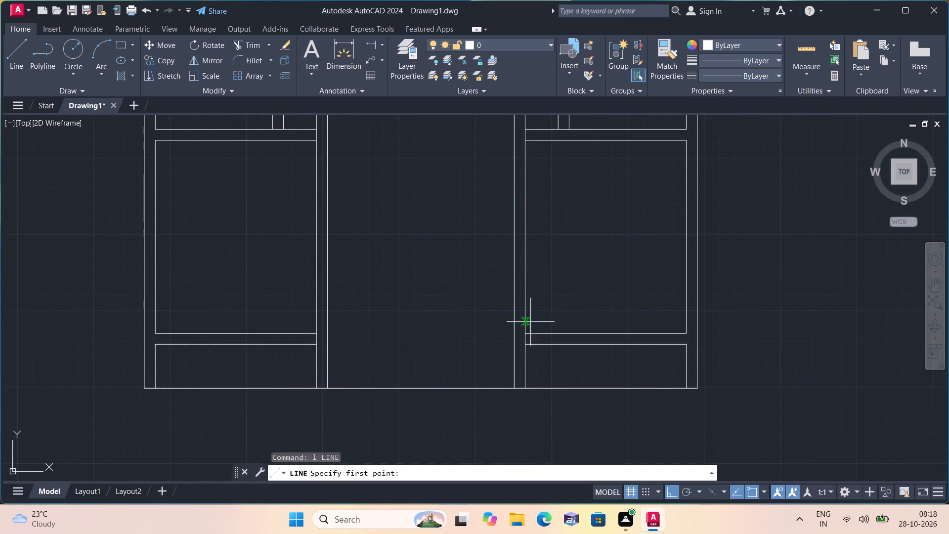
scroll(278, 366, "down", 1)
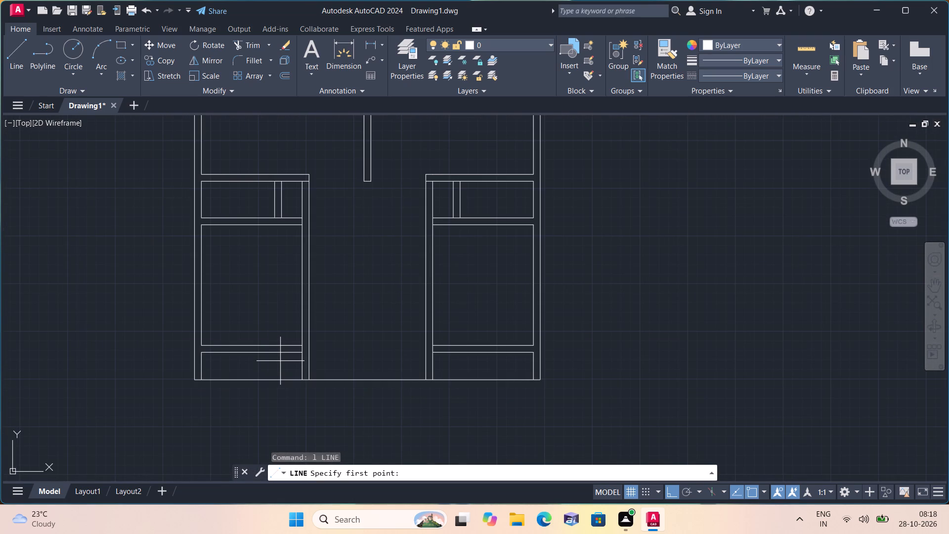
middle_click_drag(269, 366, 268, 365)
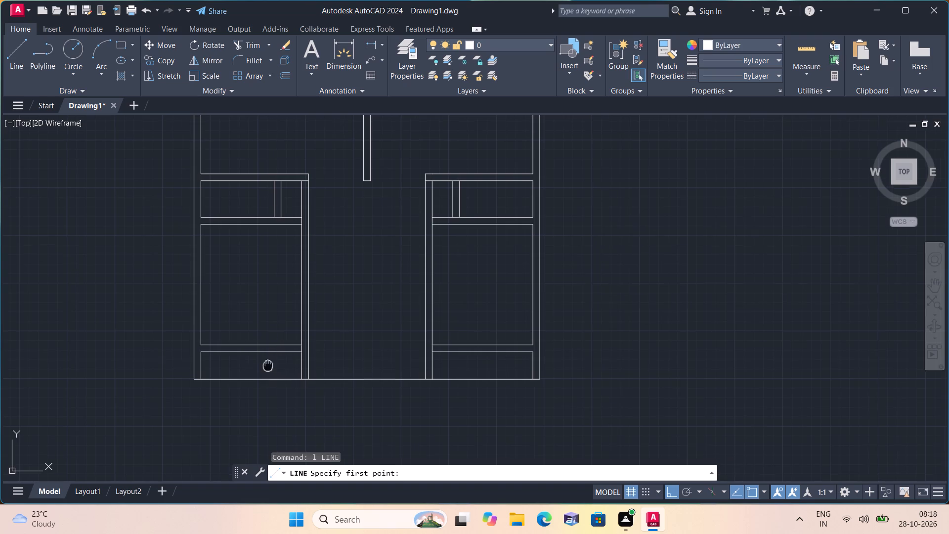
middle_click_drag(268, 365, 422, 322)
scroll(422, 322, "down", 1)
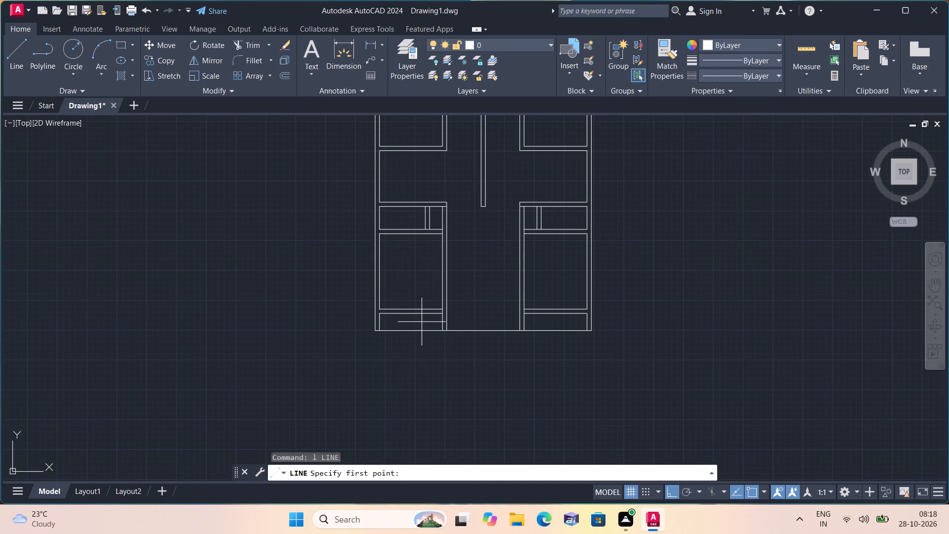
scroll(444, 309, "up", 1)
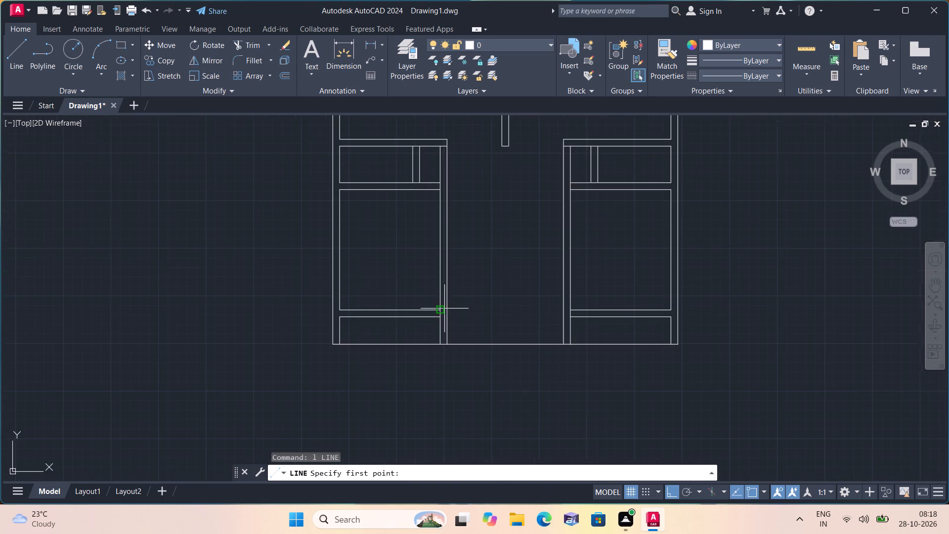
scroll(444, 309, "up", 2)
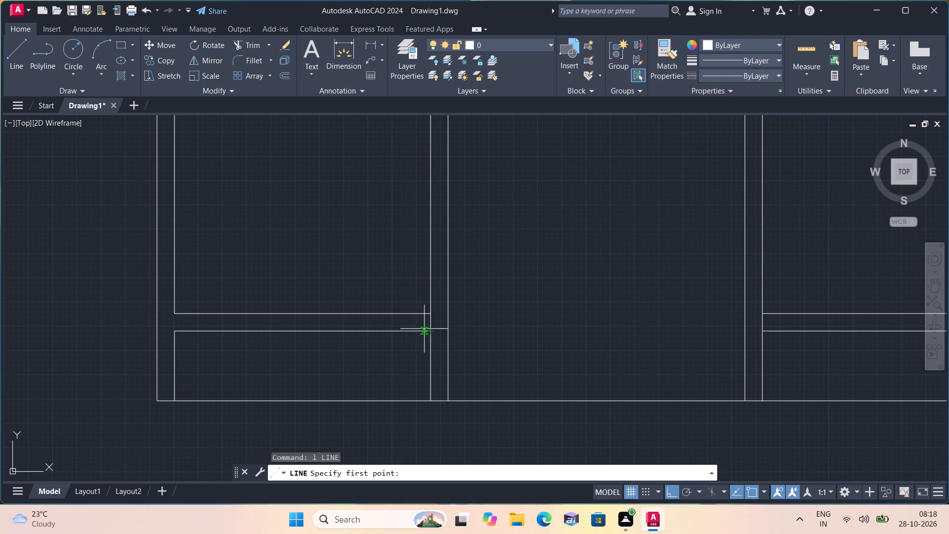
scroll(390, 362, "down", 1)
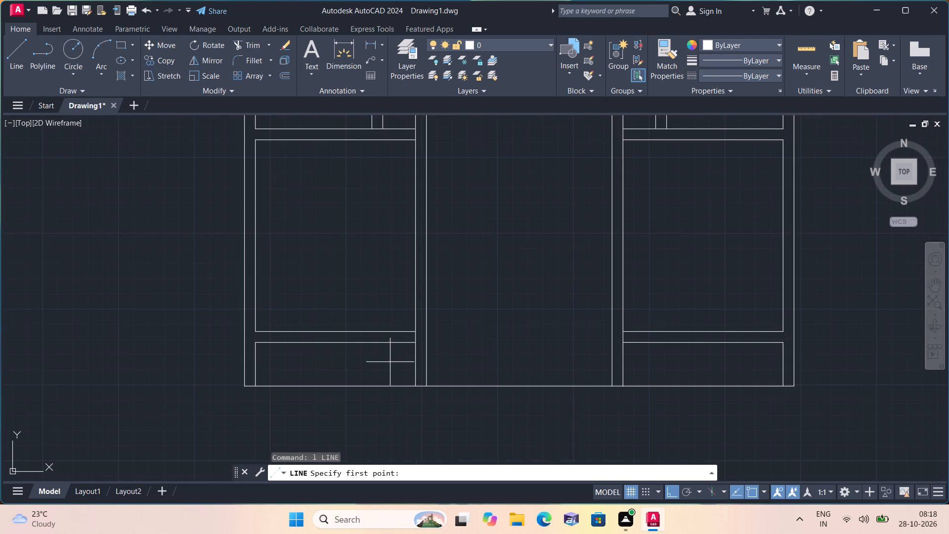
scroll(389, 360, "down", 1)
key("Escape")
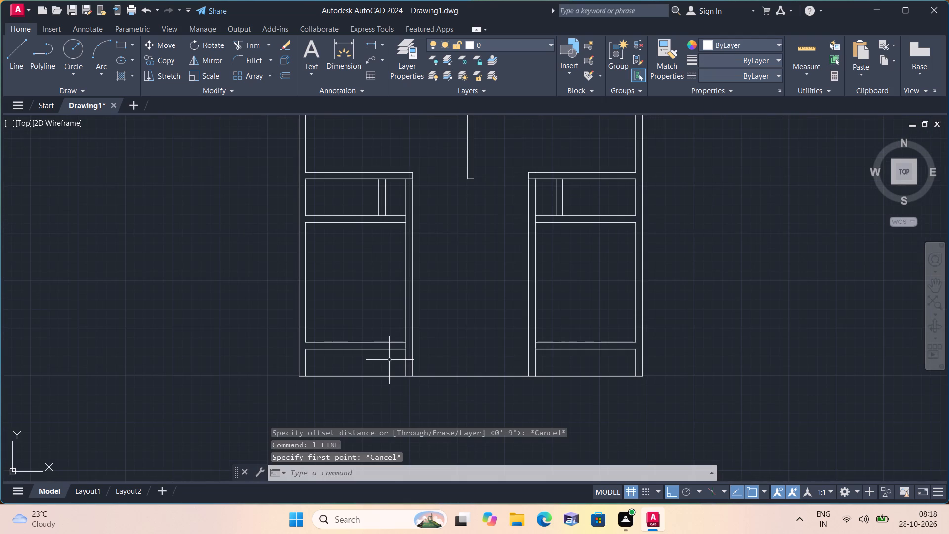
Delete both face lines of the lowest cross walls on the left and right sides of the plan.
left_click_drag(389, 360, 386, 354)
left_click(363, 317)
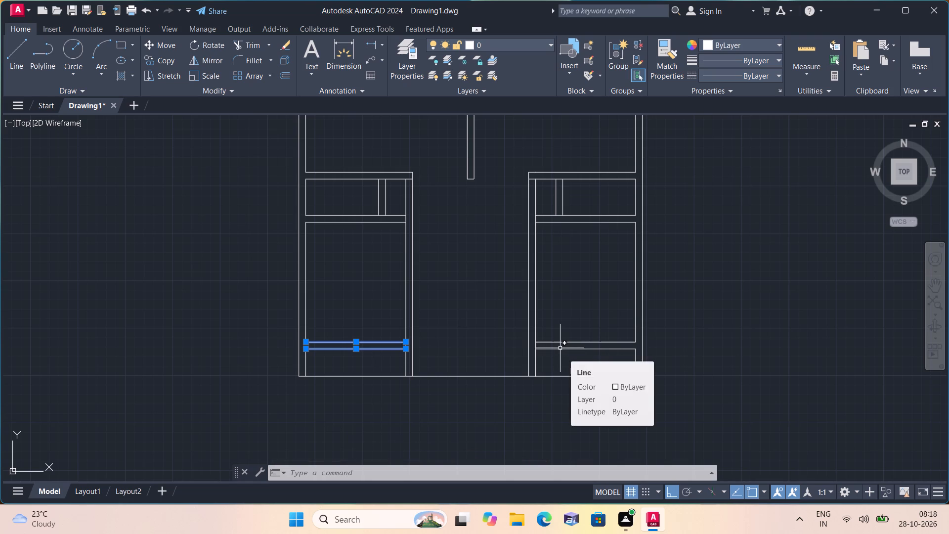
left_click(564, 356)
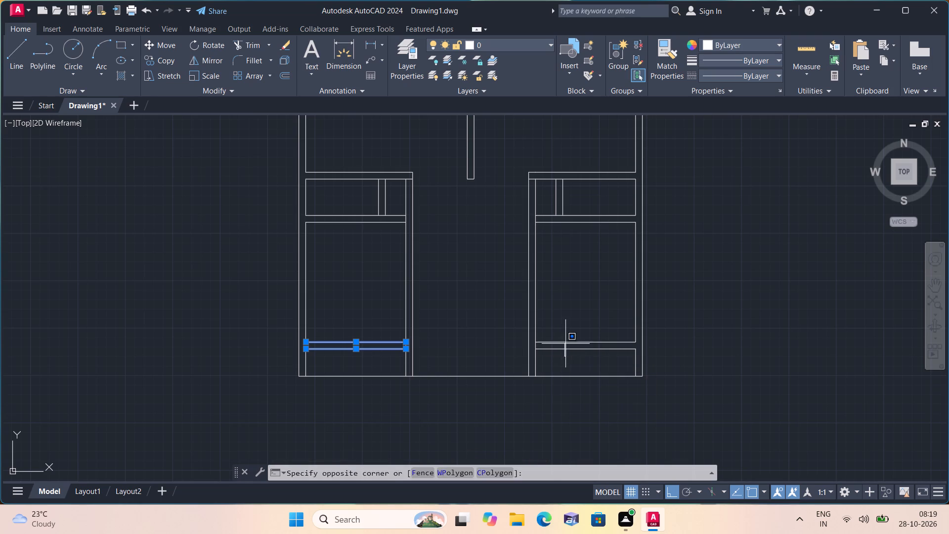
left_click(565, 341)
left_click_drag(574, 361, 573, 354)
left_click(564, 316)
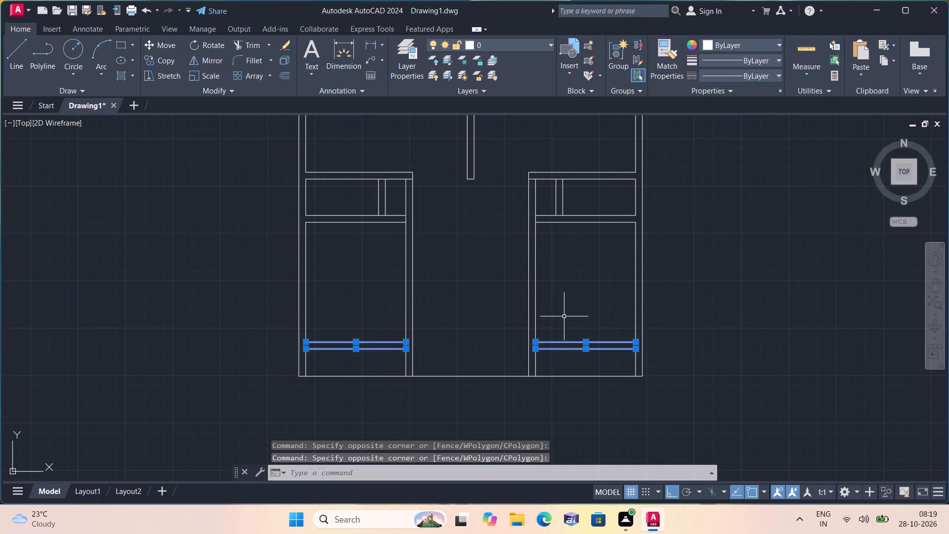
key("Delete")
Offset the lower face lines of the cross walls beneath the narrow bays 10' downward, left and right.
type("off")
key("space")
type("10'")
key("space")
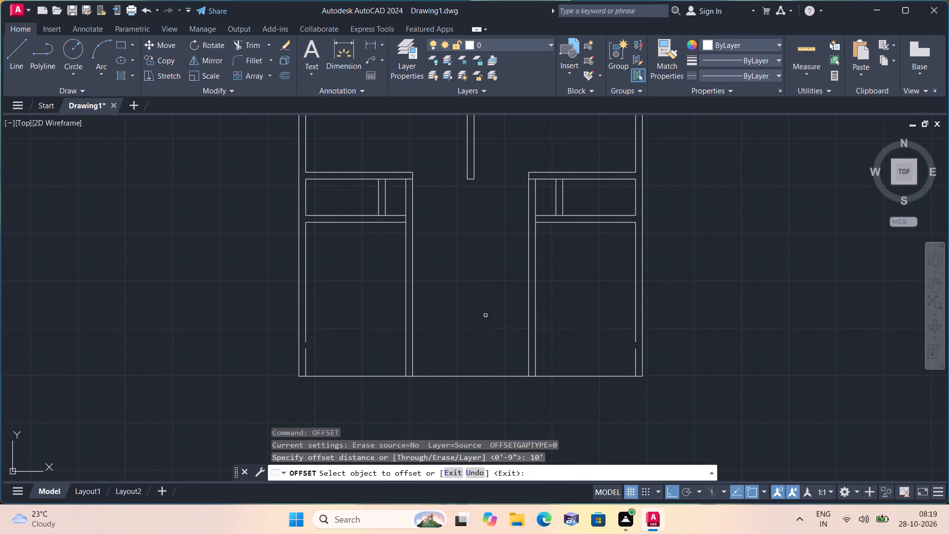
left_click(395, 223)
left_click(369, 347)
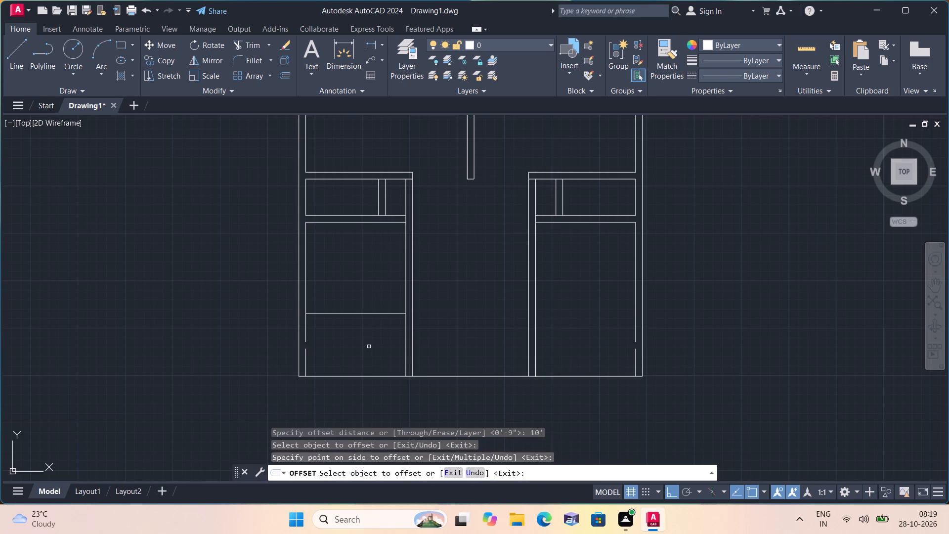
left_click(547, 223)
left_click(579, 314)
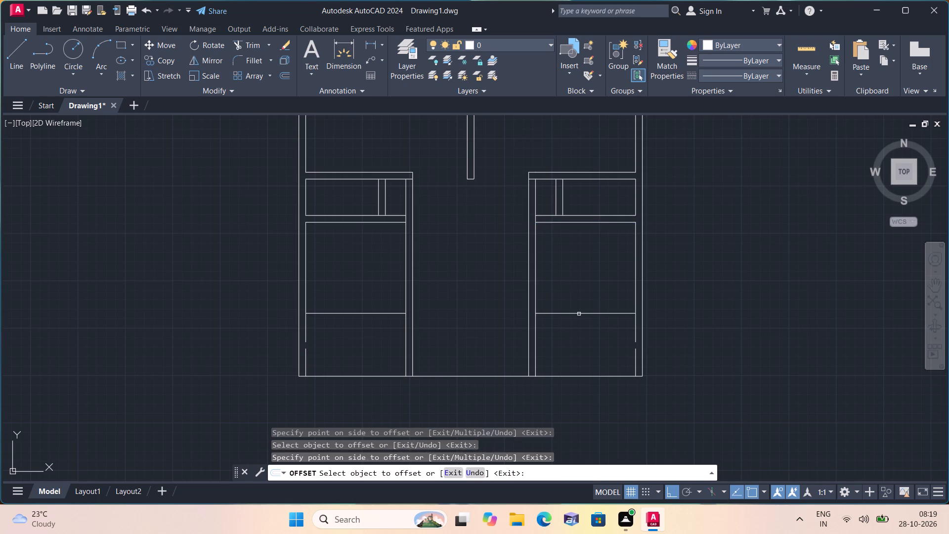
key("space")
Offset the lowest cross wall lines 9" downward on the left and right sides to give the walls thickness.
key("space")
type("9\"")
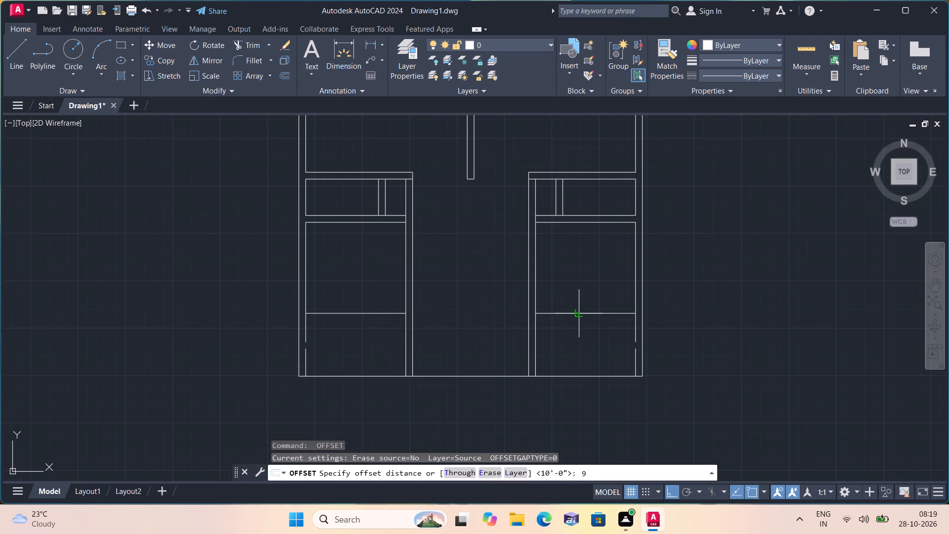
key("space")
left_click(576, 312)
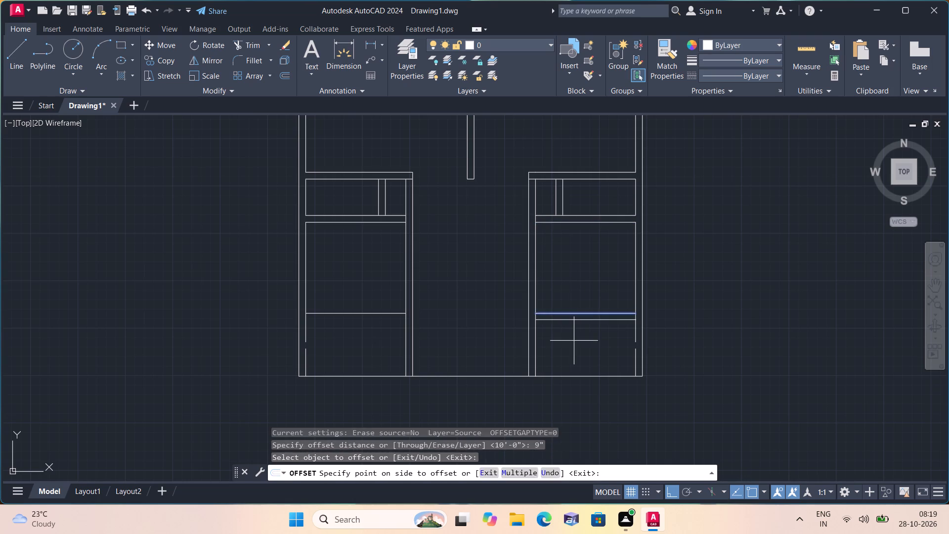
left_click(574, 342)
left_click(380, 315)
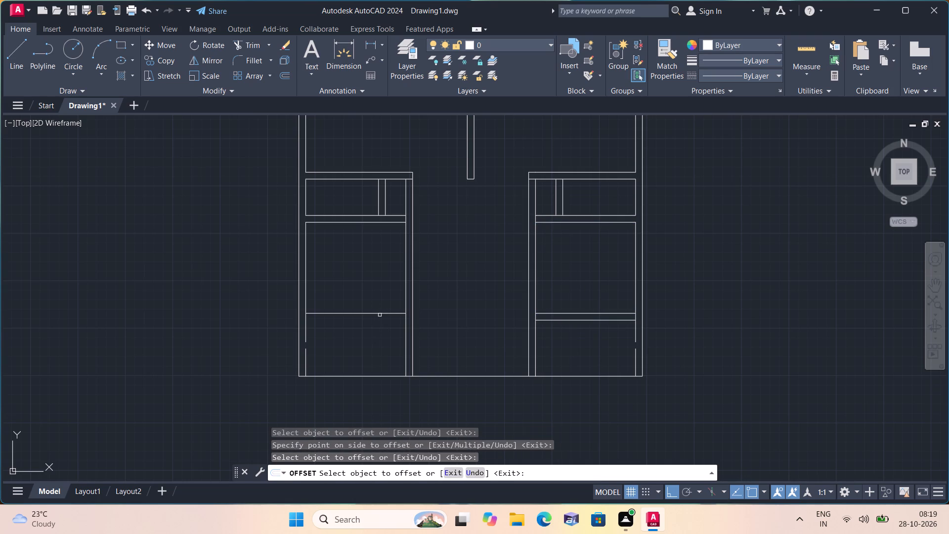
left_click(380, 312)
left_click(378, 357)
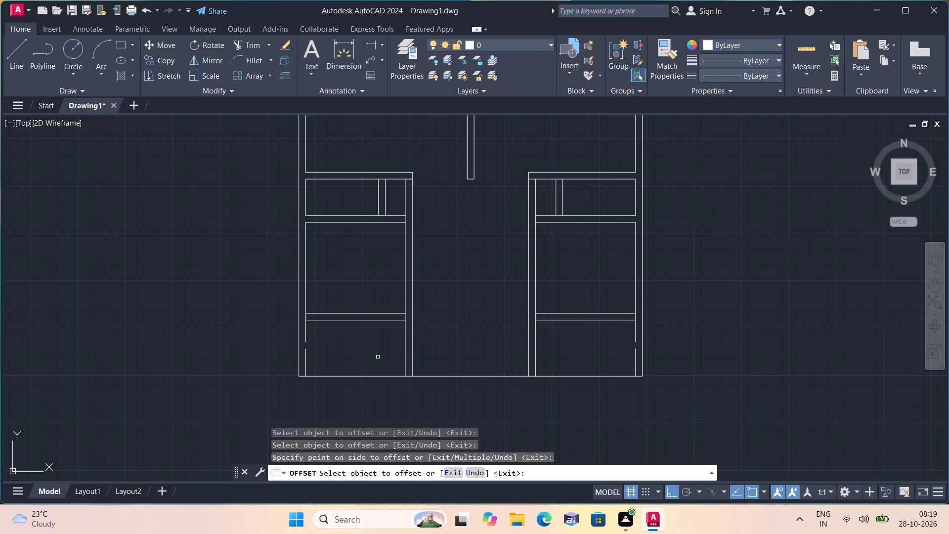
key("space")
Offset the lower face lines of the lowest cross walls 3' downward on both sides of the plan.
key("space")
type("3'")
key("space")
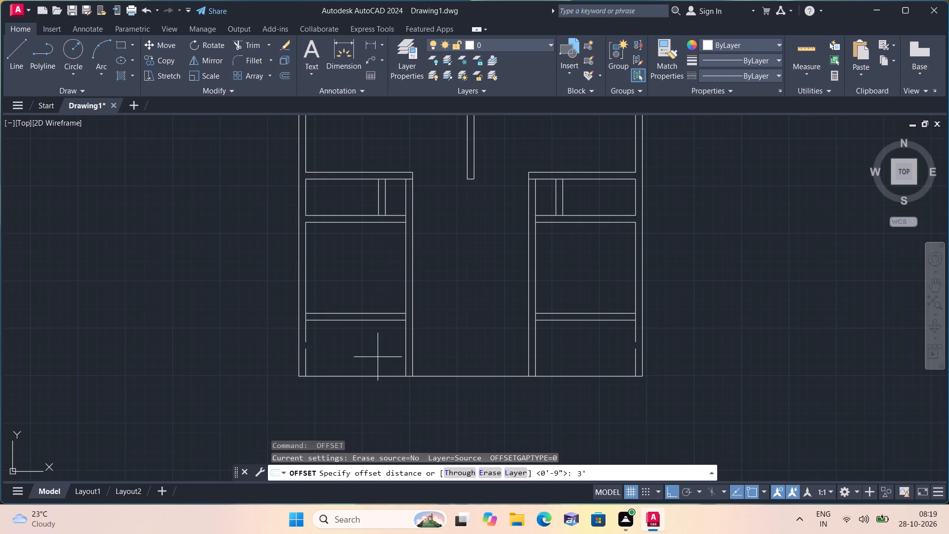
left_click(382, 322)
left_click(385, 320)
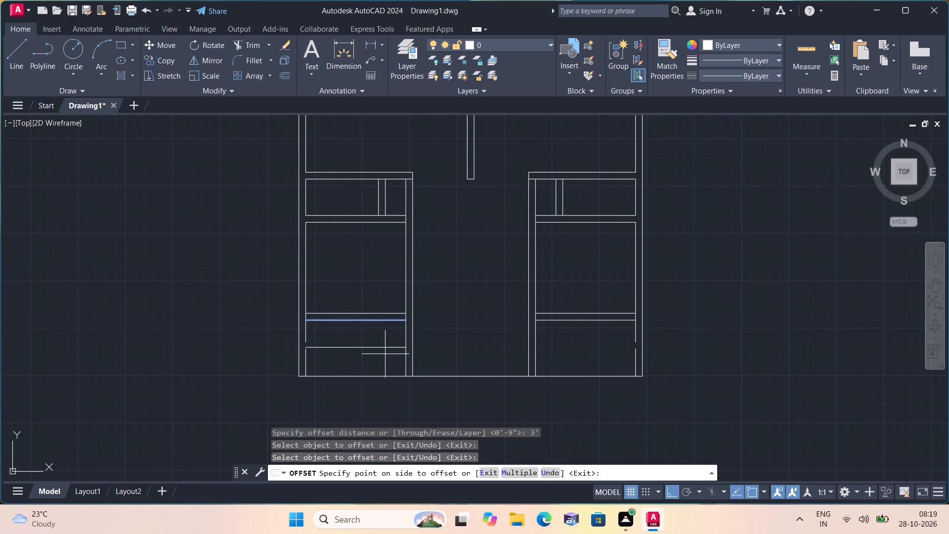
left_click(386, 357)
left_click(570, 318)
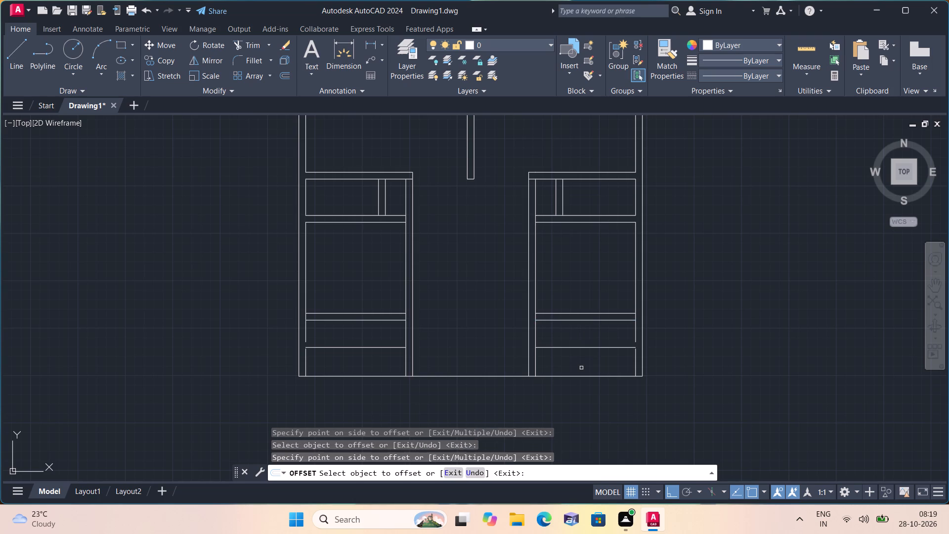
left_click(581, 368)
key("Escape")
Extend the new 3' offset lines across the corridor and out to the outer faces of both outer walls.
type("exte")
key("space")
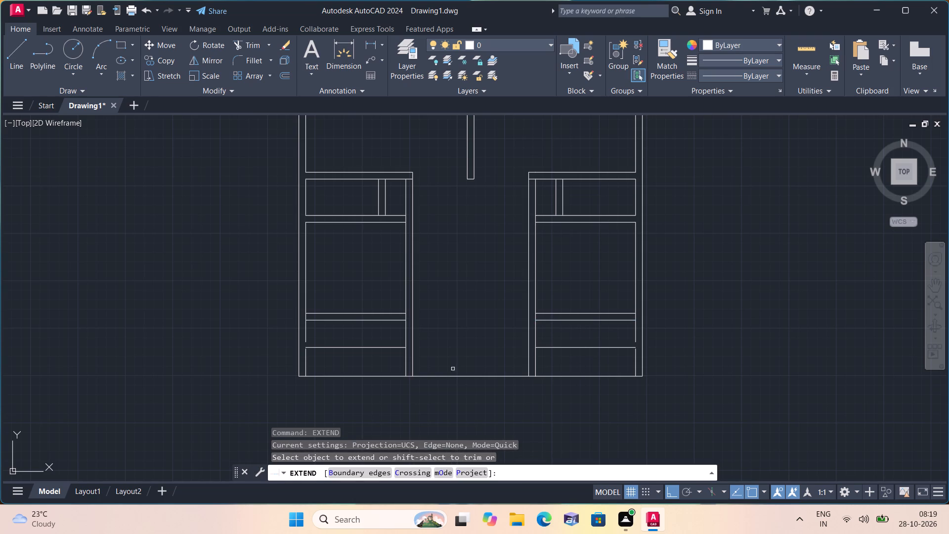
left_click(393, 348)
left_click(393, 344)
left_click(394, 357)
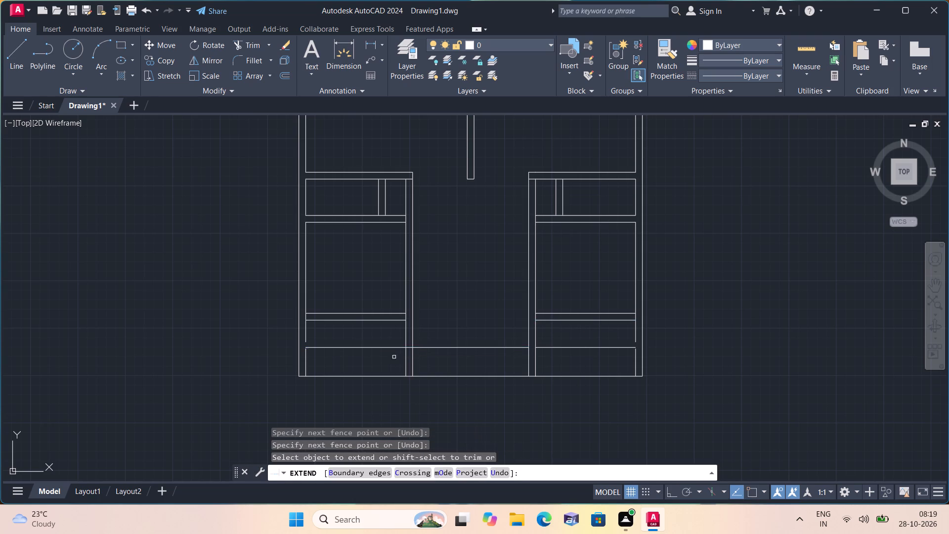
left_click_drag(507, 336, 509, 355)
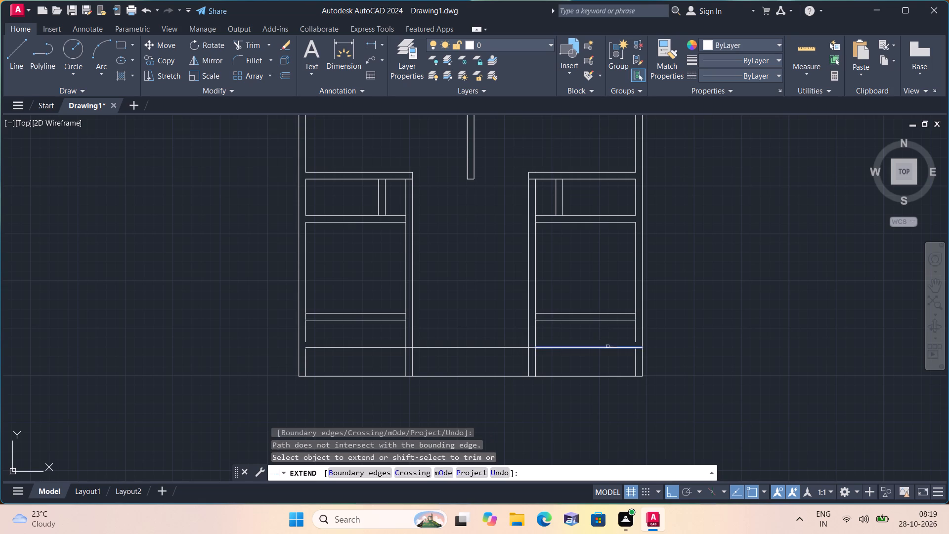
left_click(607, 347)
left_click(317, 346)
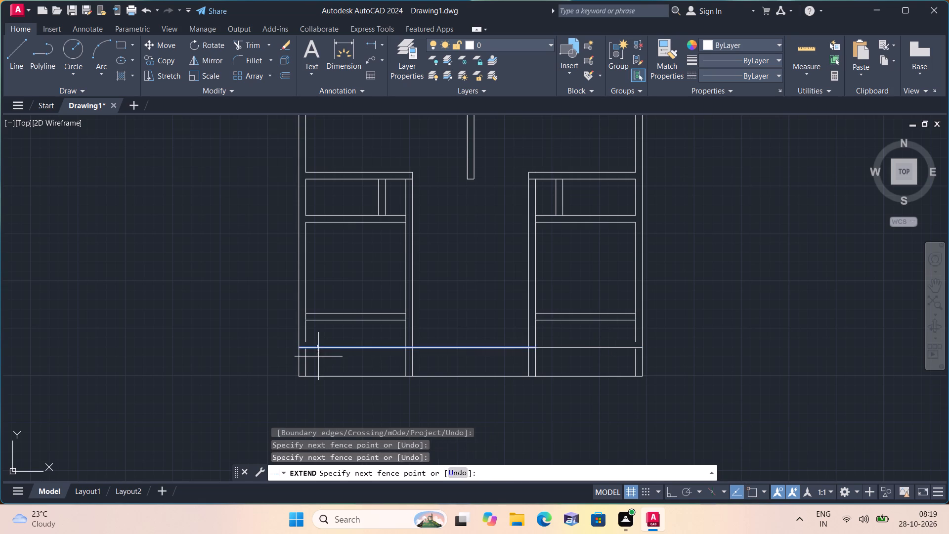
left_click(318, 356)
Extend the inner face lines of the left and right outer walls down to the new bottom line.
scroll(308, 350, "up", 3)
left_click(295, 328)
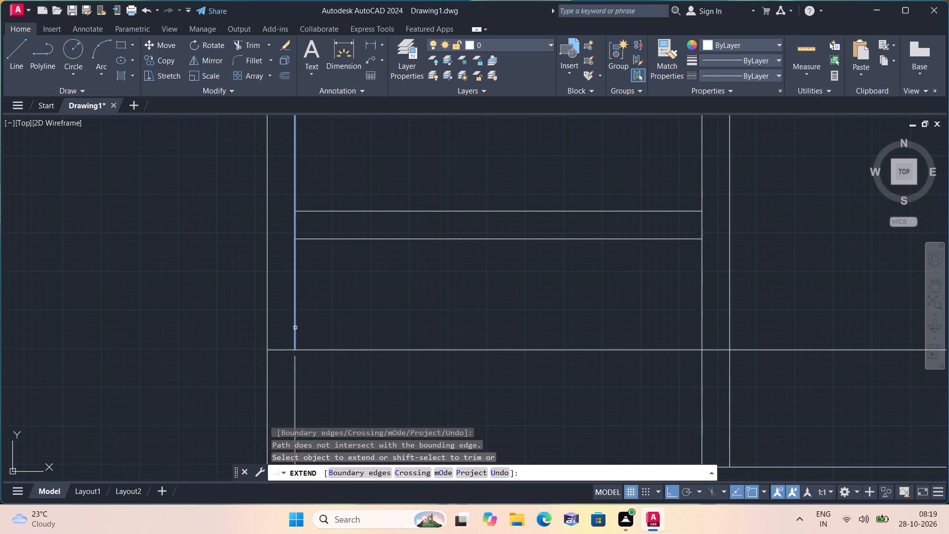
scroll(340, 334, "down", 1)
scroll(821, 329, "down", 1)
middle_click_drag(798, 316, 519, 321)
scroll(519, 321, "down", 1)
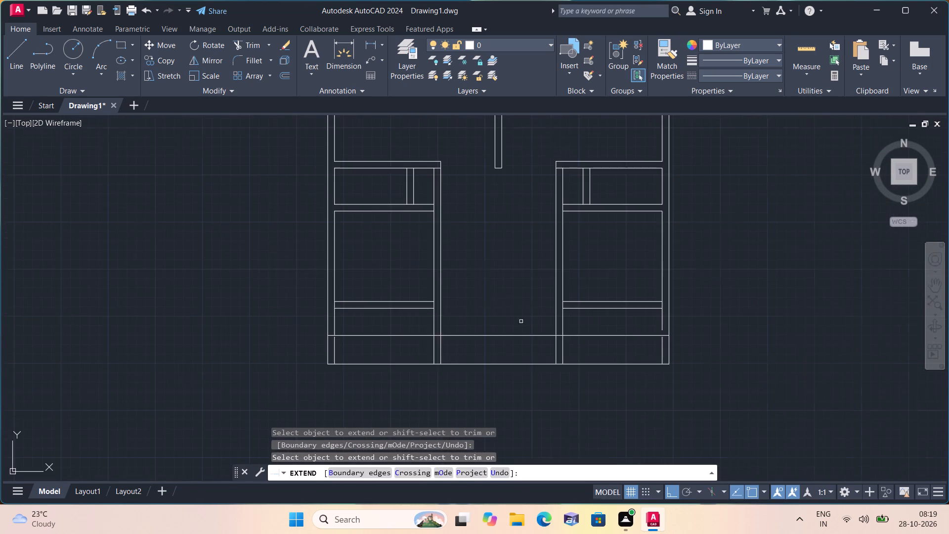
scroll(654, 331, "up", 1)
left_click(665, 326)
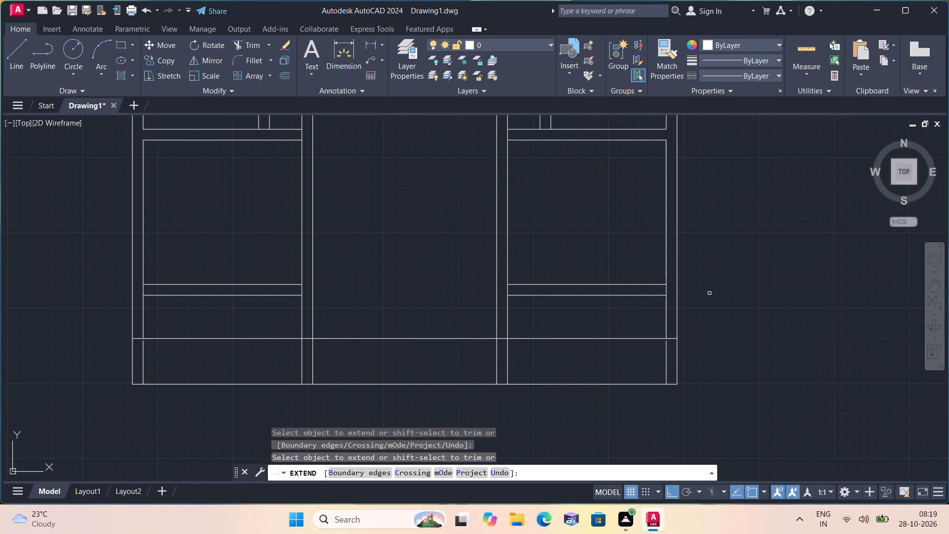
key("Escape")
Trim away all wall lines and the old bottom edge below the new bottom line.
type("trim")
key("space")
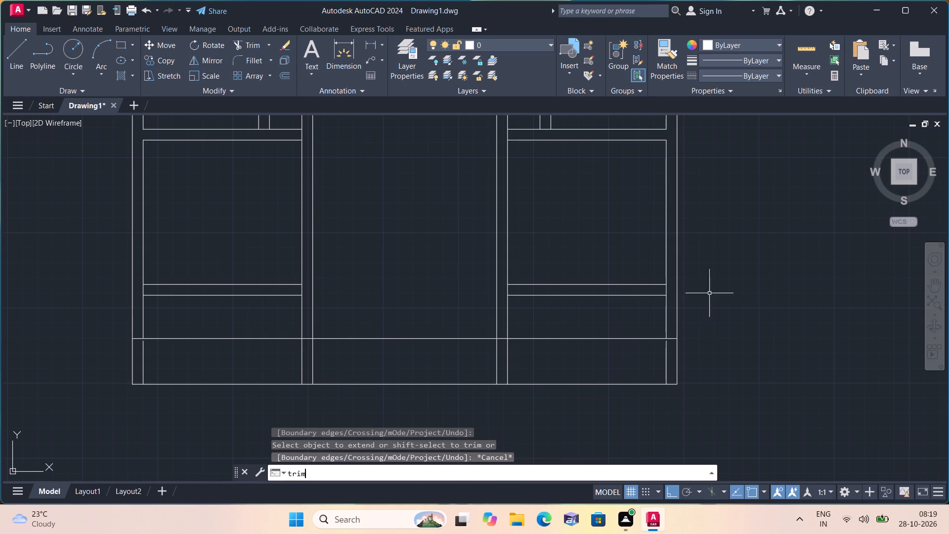
left_click_drag(717, 354, 473, 382)
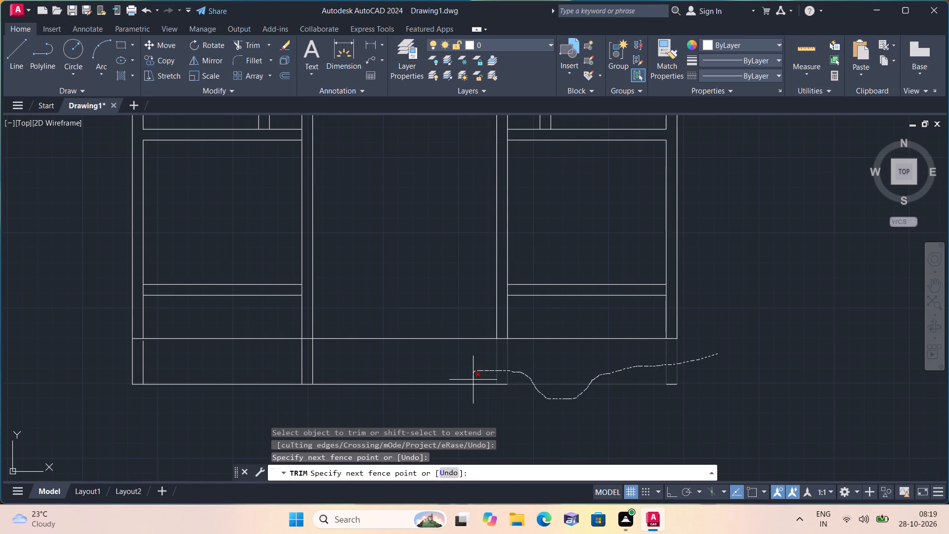
left_click_drag(473, 382, 661, 386)
scroll(388, 383, "down", 1)
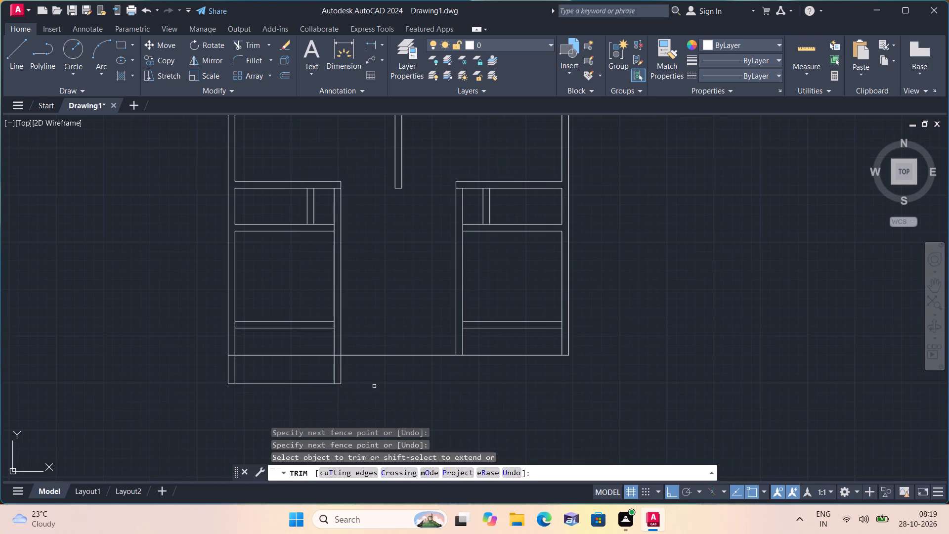
left_click_drag(373, 385, 338, 386)
left_click_drag(354, 382, 237, 384)
left_click_drag(232, 385, 232, 392)
middle_click_drag(239, 384, 316, 439)
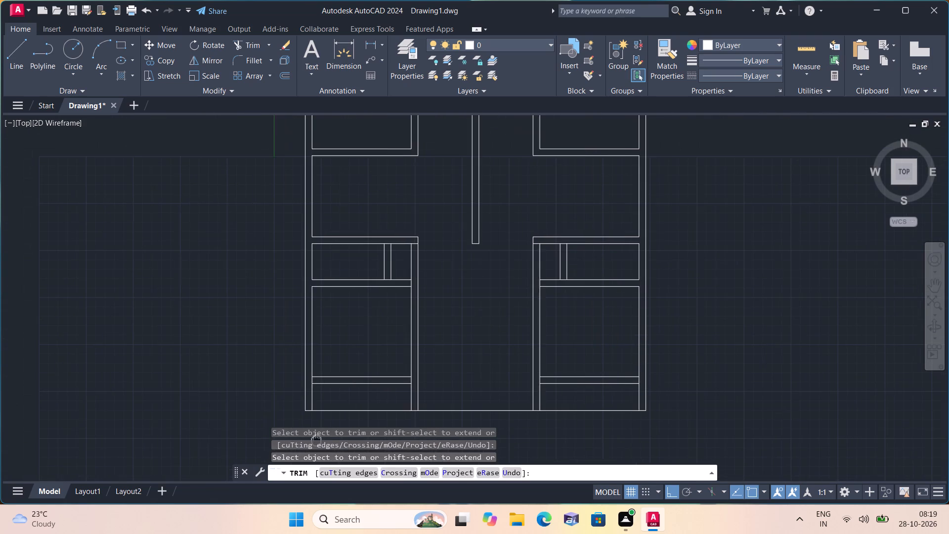
middle_click_drag(316, 439, 317, 439)
key("Escape")
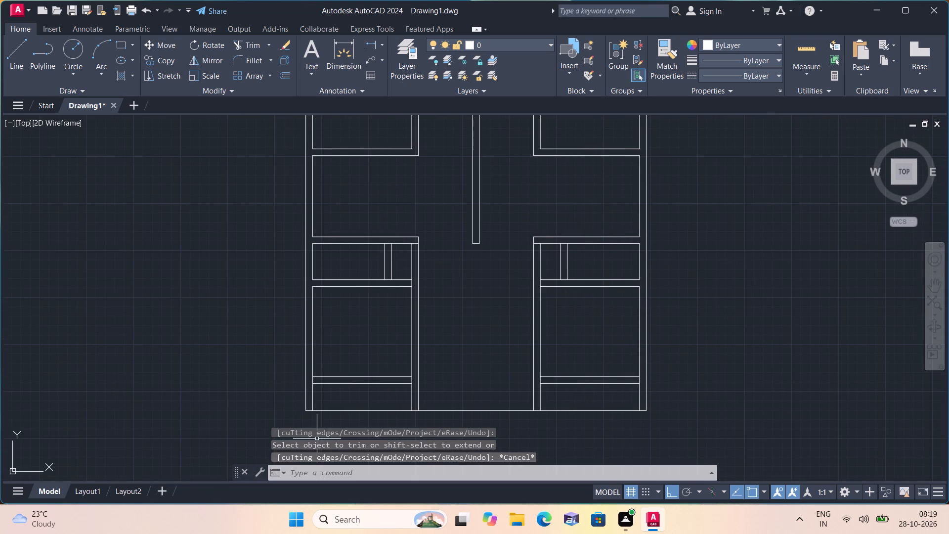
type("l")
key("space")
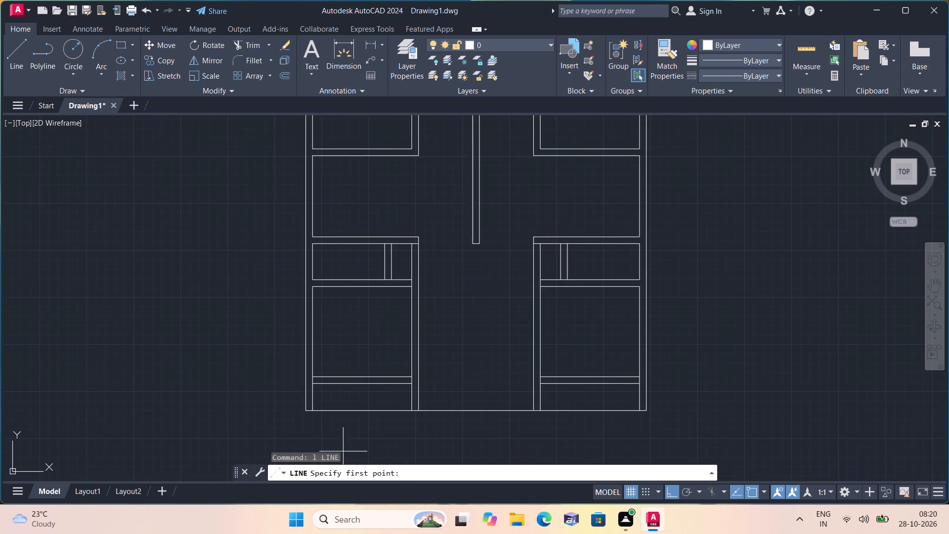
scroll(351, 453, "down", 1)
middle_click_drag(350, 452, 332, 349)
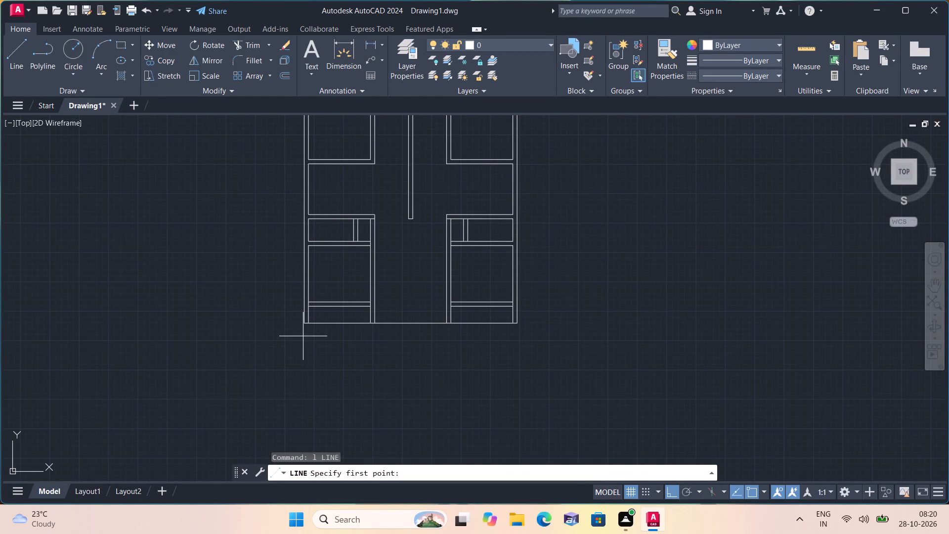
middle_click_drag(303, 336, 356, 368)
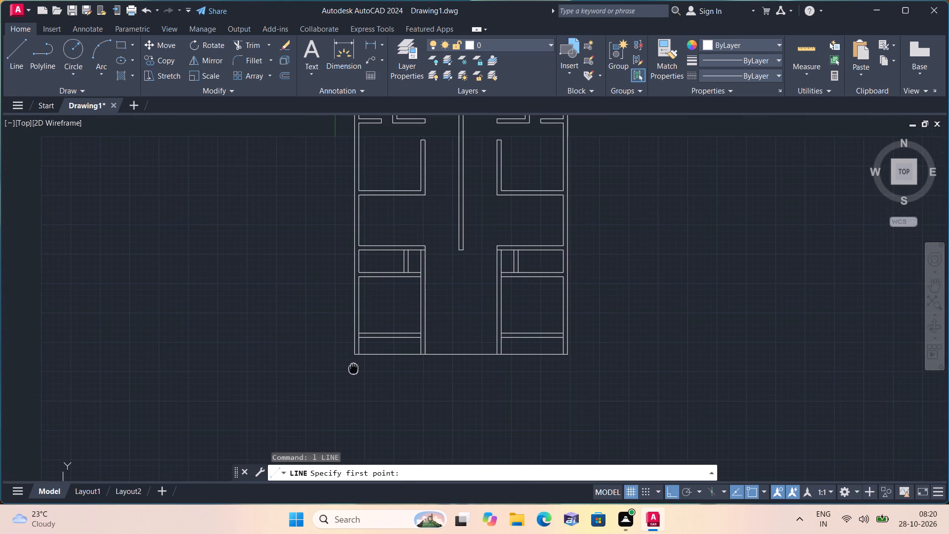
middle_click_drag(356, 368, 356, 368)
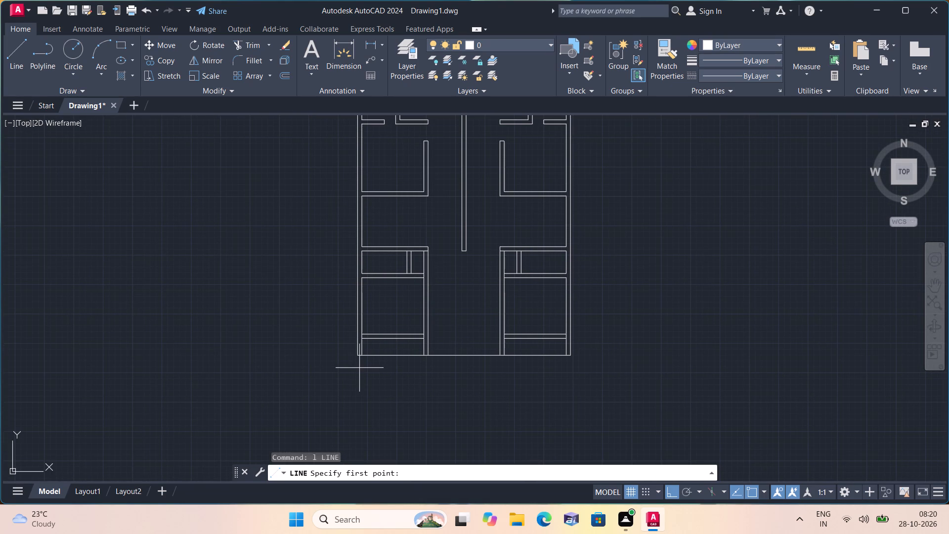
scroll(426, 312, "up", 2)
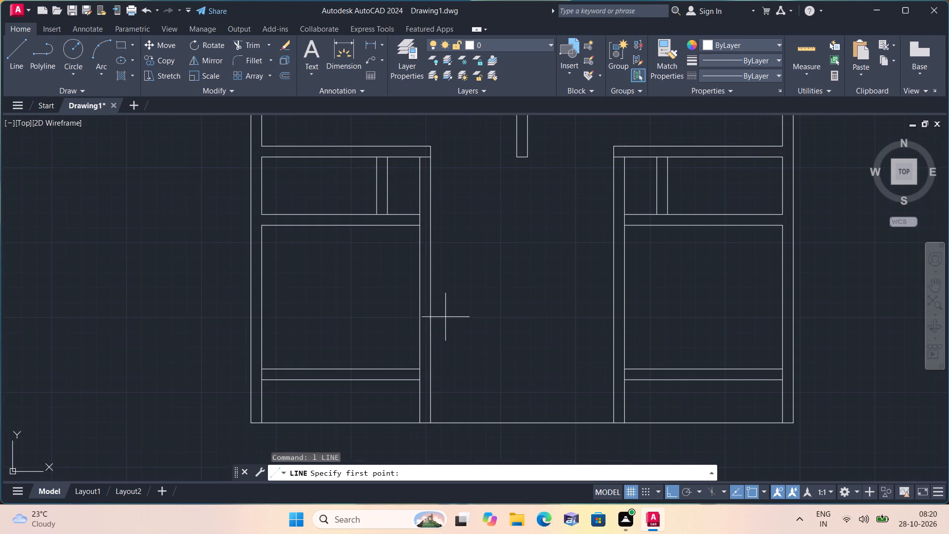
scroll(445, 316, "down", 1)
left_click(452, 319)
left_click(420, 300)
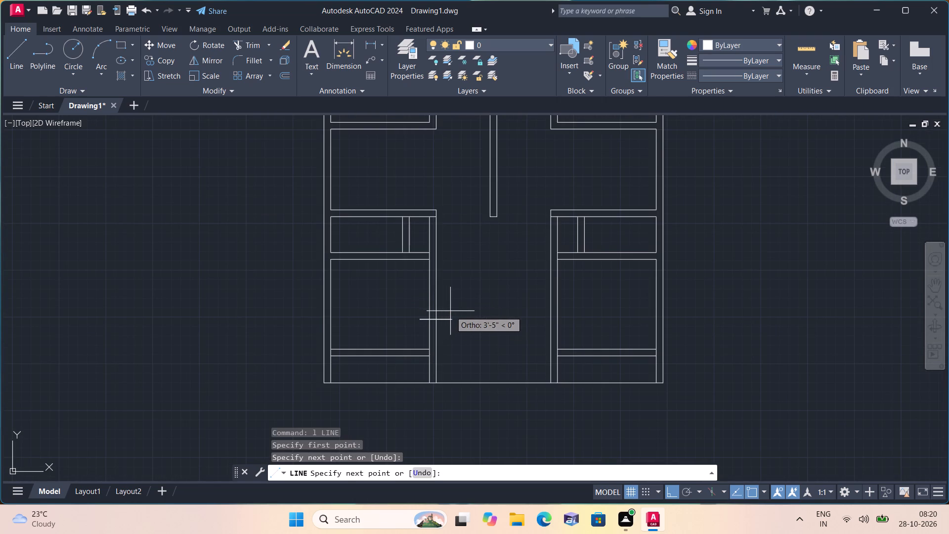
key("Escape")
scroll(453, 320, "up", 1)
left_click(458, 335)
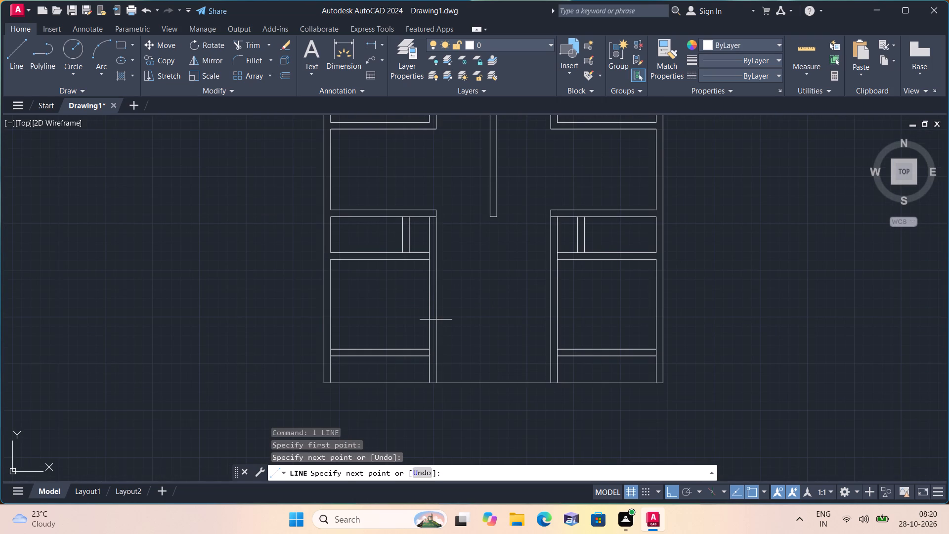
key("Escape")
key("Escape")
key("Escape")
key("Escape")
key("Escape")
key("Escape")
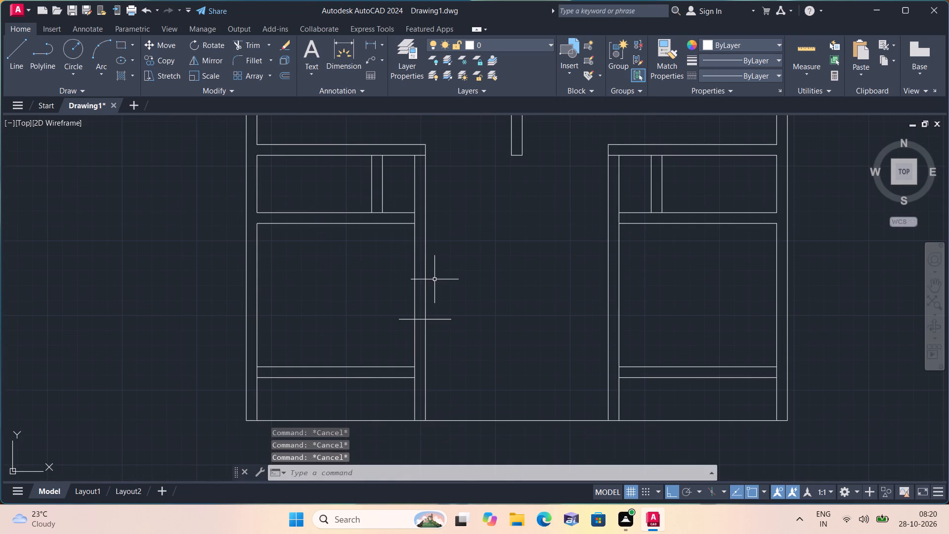
Delete both face lines of the lower corridor walls on each side, along with the short stray line crossing the left one.
left_click(442, 290)
left_click_drag(423, 303, 419, 300)
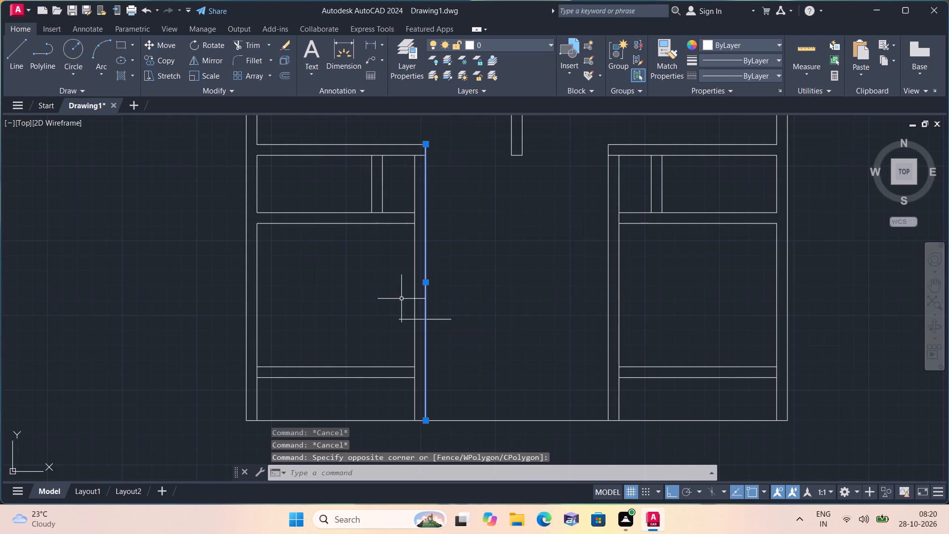
left_click(462, 332)
left_click(406, 303)
middle_click_drag(484, 300, 493, 344)
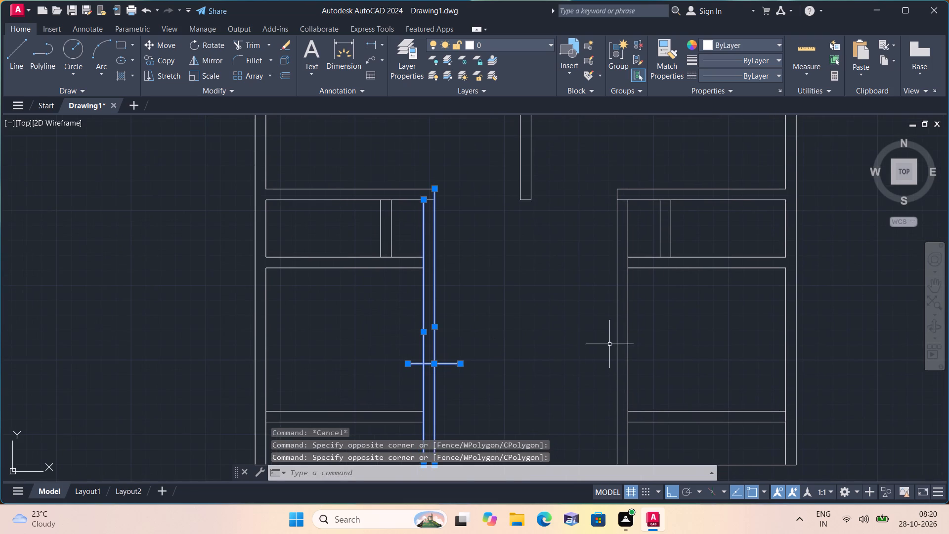
left_click(647, 343)
left_click(590, 326)
scroll(590, 326, "down", 1)
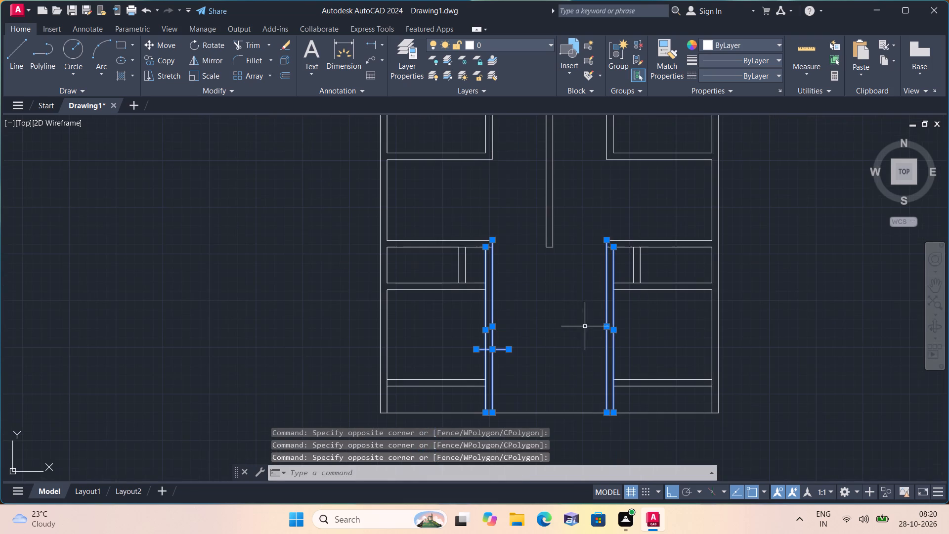
middle_click_drag(571, 326, 567, 338)
key("Delete")
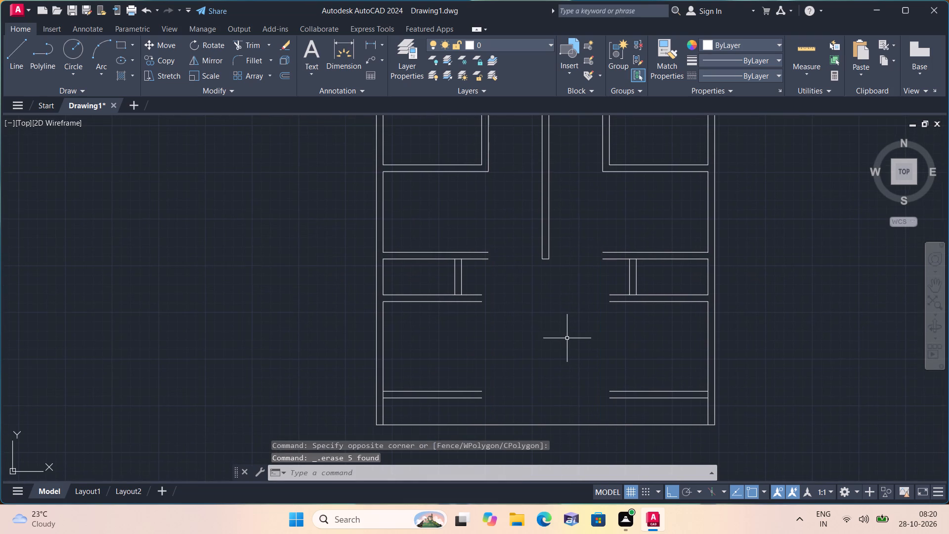
Offset the inner face lines of the lower left and right outer walls 13'2" inward.
type("off")
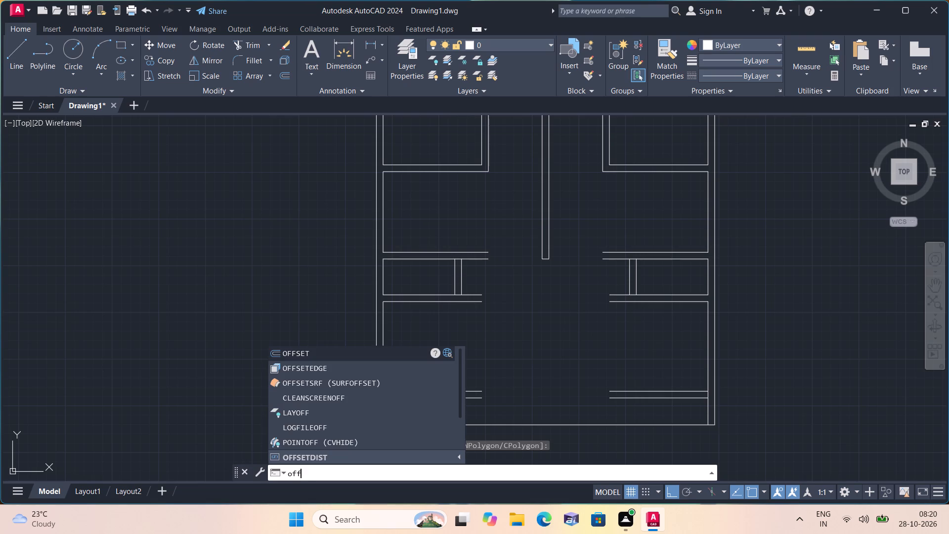
key("space")
type("13'2\"")
key("space")
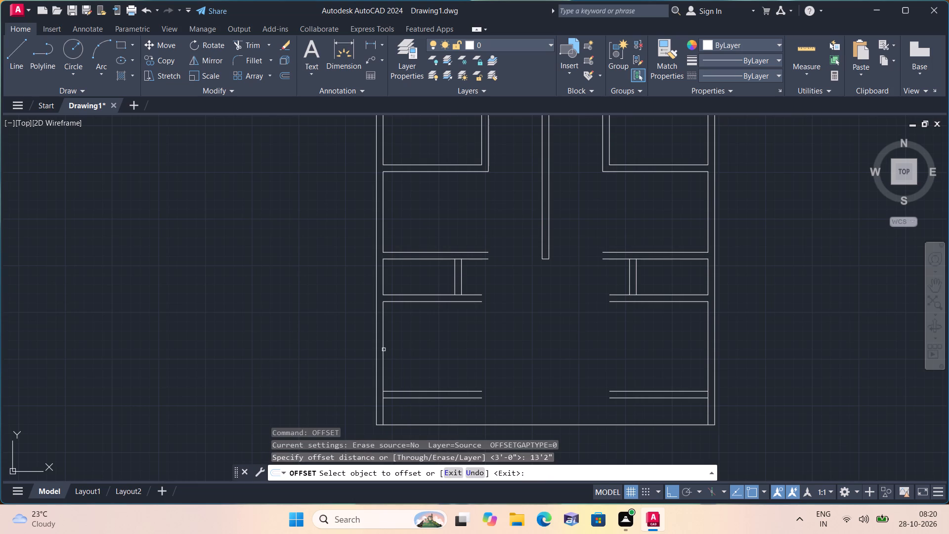
left_click(382, 344)
left_click(557, 341)
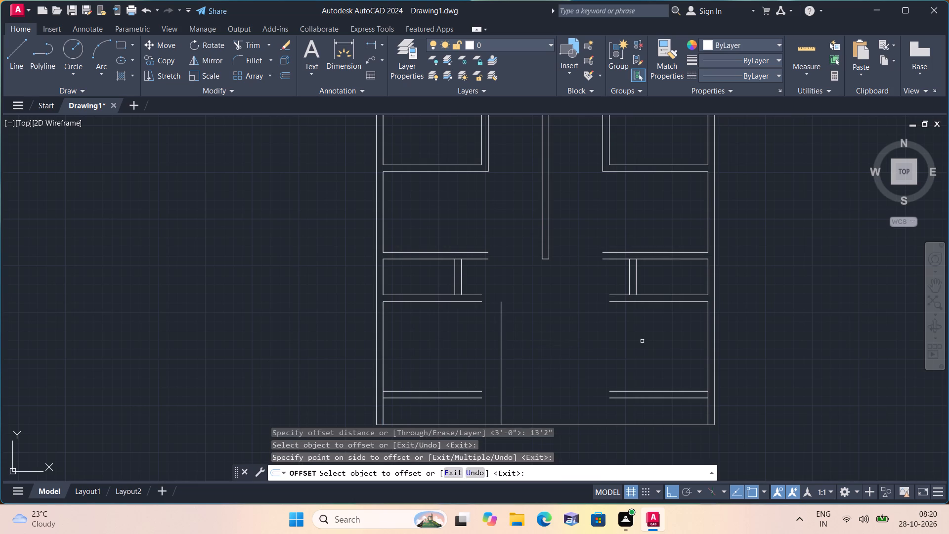
left_click(710, 343)
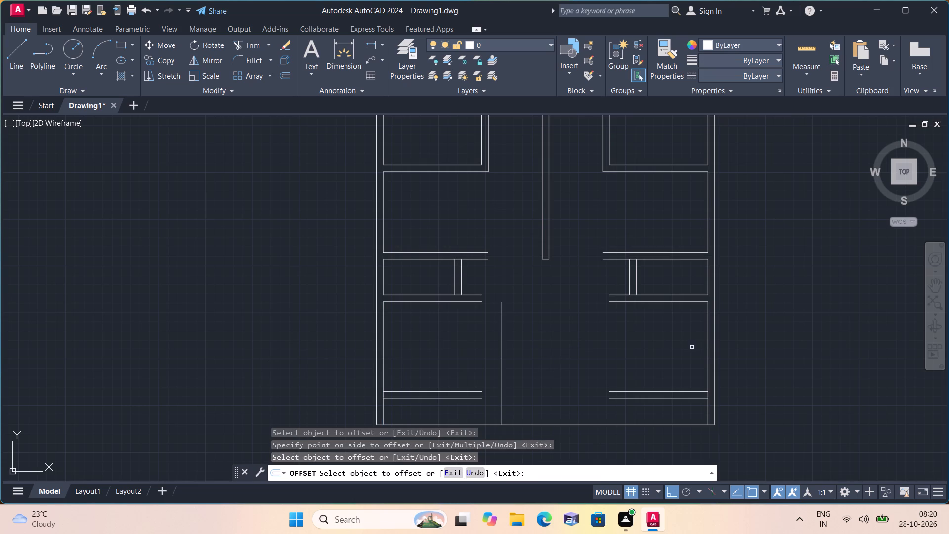
left_click(707, 347)
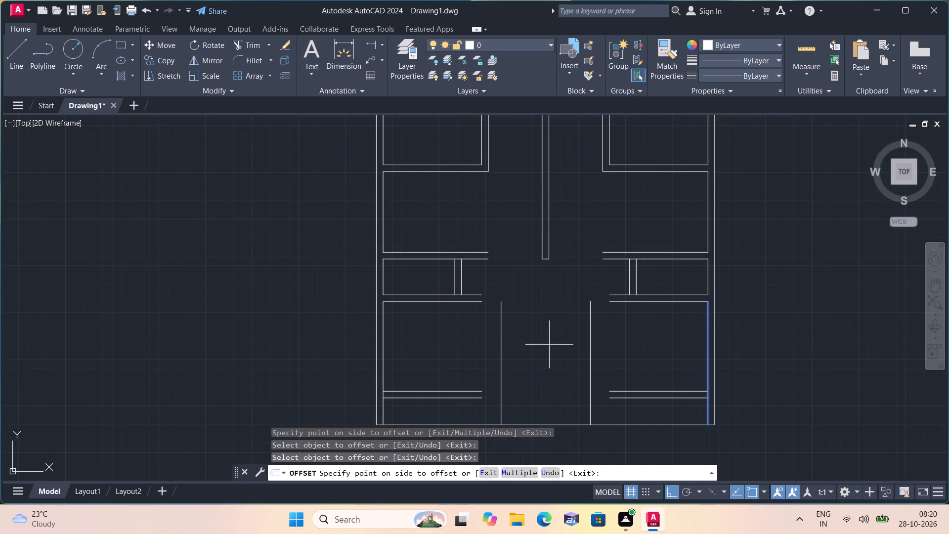
left_click(549, 345)
key("space")
Offset each of the two new vertical lines 9" toward the centre of the corridor to form the corridor walls.
key("space")
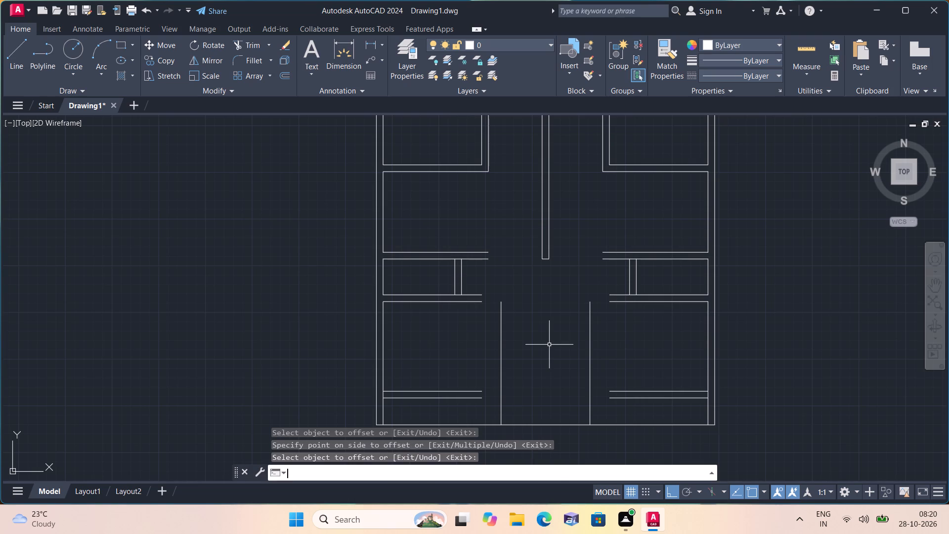
type("9\"")
key("space")
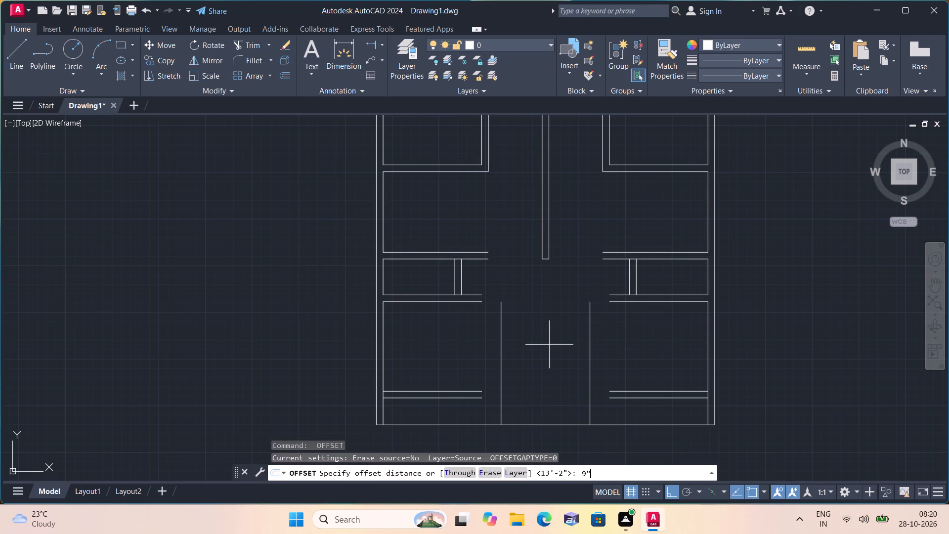
left_click(592, 332)
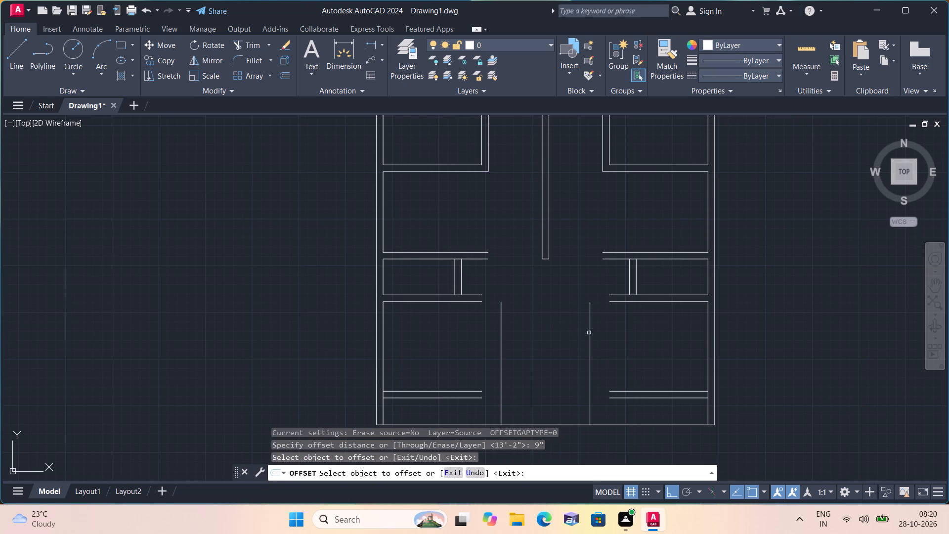
left_click(587, 331)
left_click(589, 340)
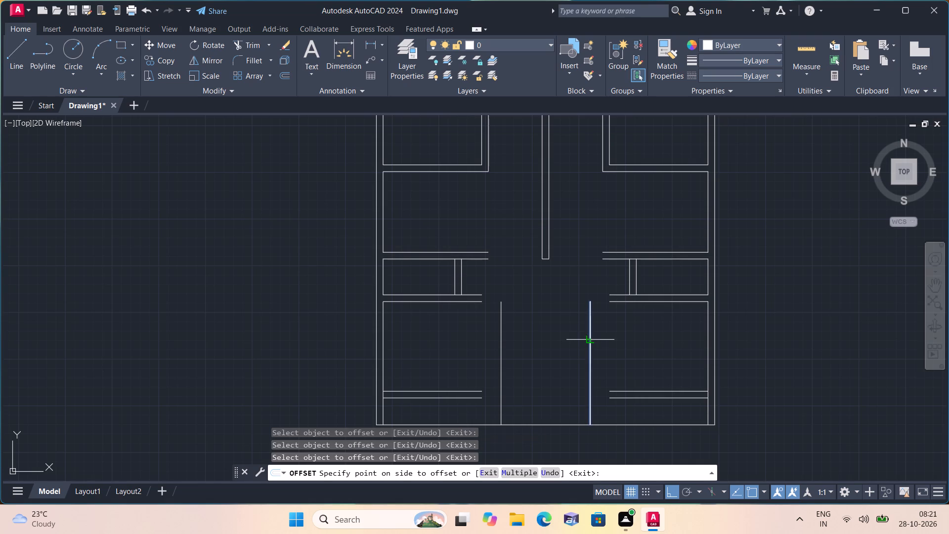
left_click(573, 338)
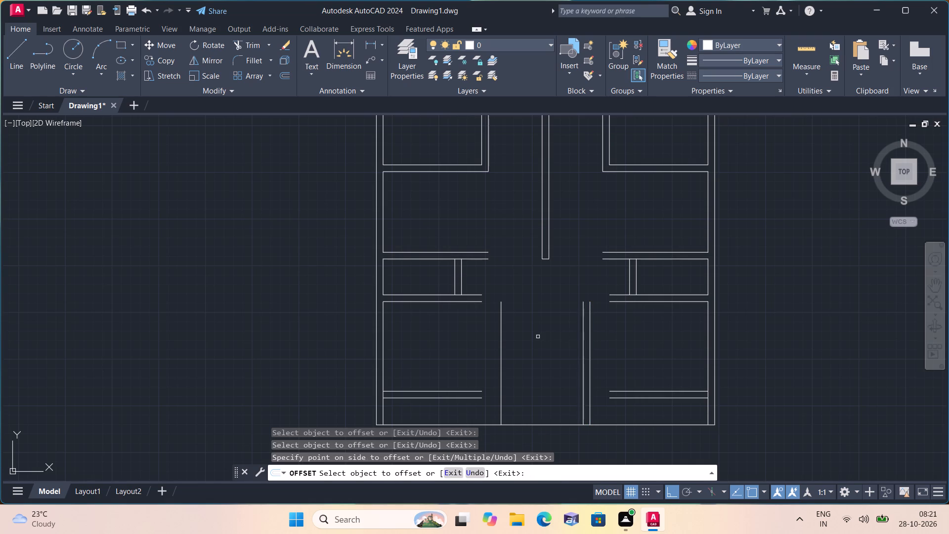
left_click(502, 331)
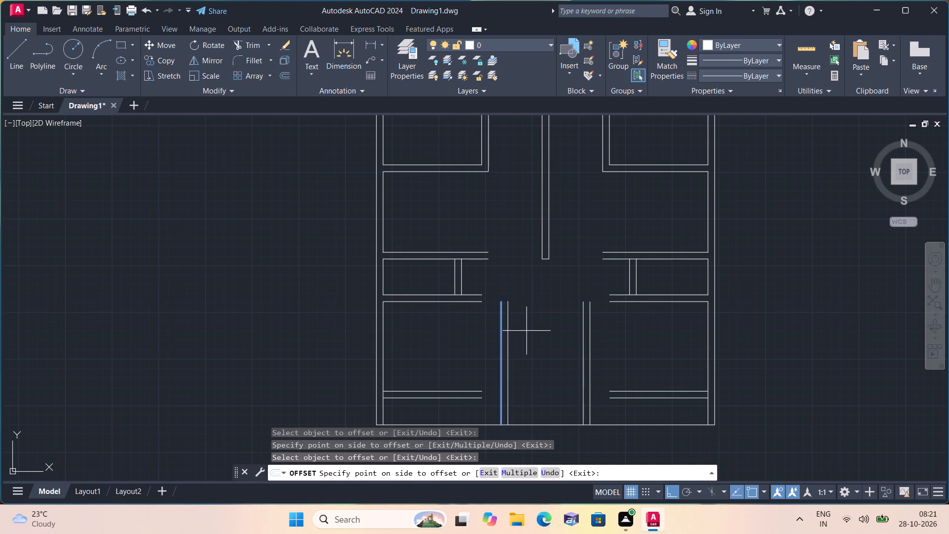
left_click(527, 331)
key("space")
Extend the bottom partitions and the lower cross-wall lines to the new corridor walls, and the corridor wall lines up to the cross wall.
type("exte")
key("space")
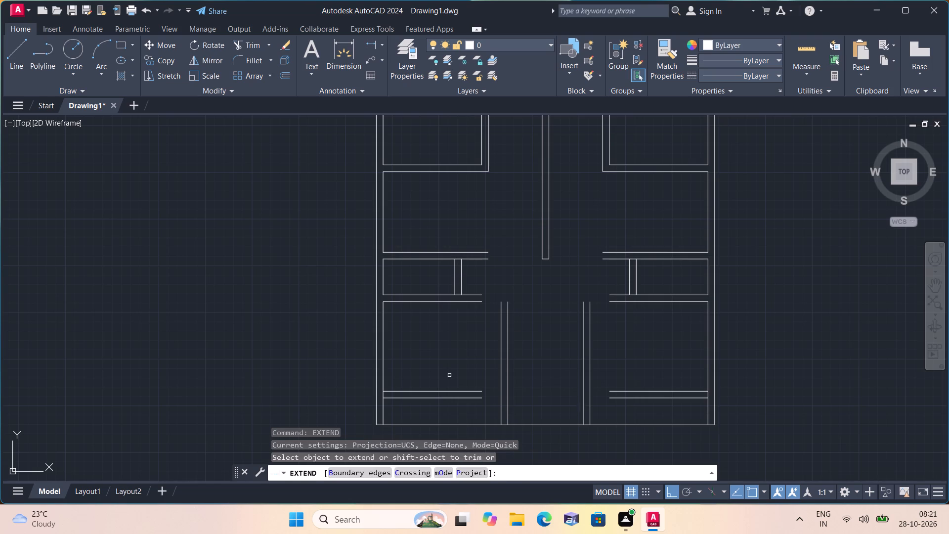
left_click_drag(451, 377, 467, 410)
left_click_drag(647, 378, 609, 412)
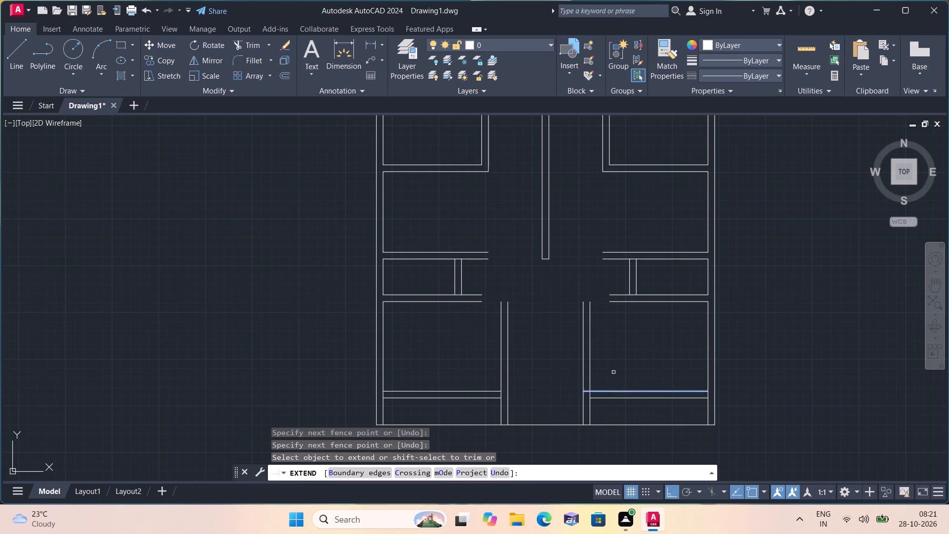
left_click_drag(618, 291, 617, 319)
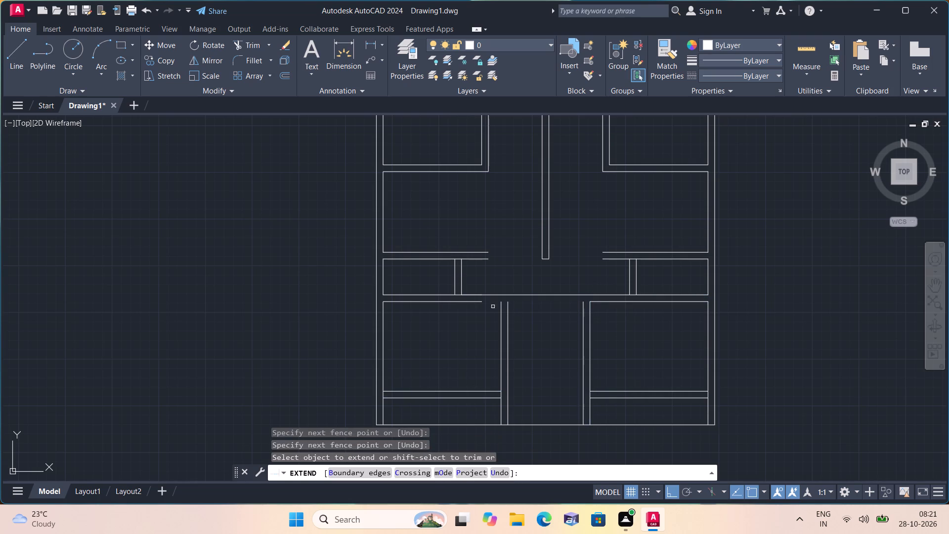
left_click(470, 301)
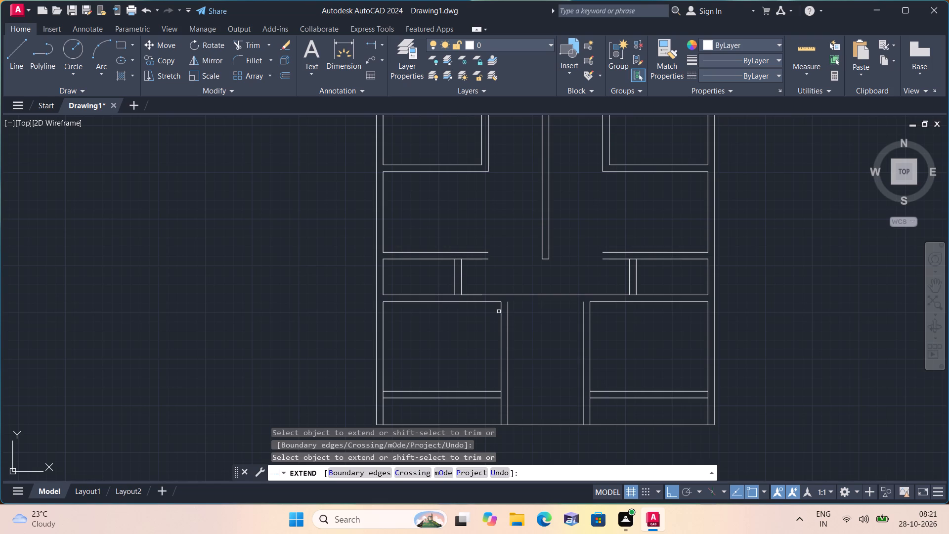
left_click(499, 311)
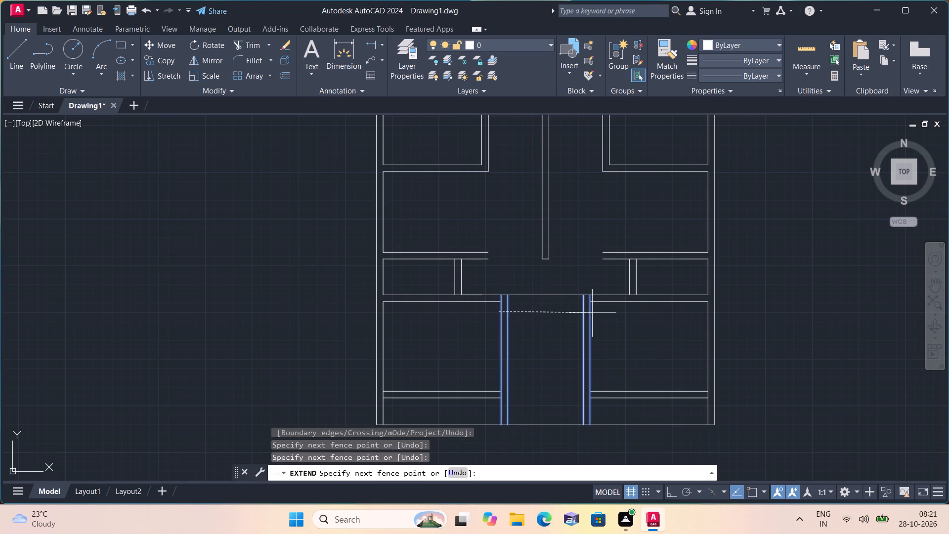
left_click(592, 313)
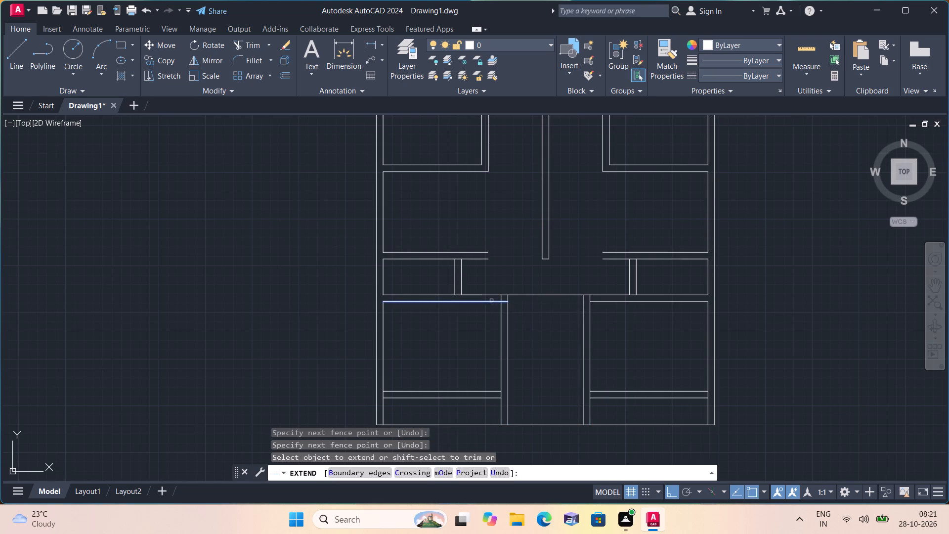
left_click(491, 301)
Extend the upper cross-wall face lines inward to meet the centre wall, and the corridor wall lines up to the cross wall.
left_click_drag(472, 245, 486, 265)
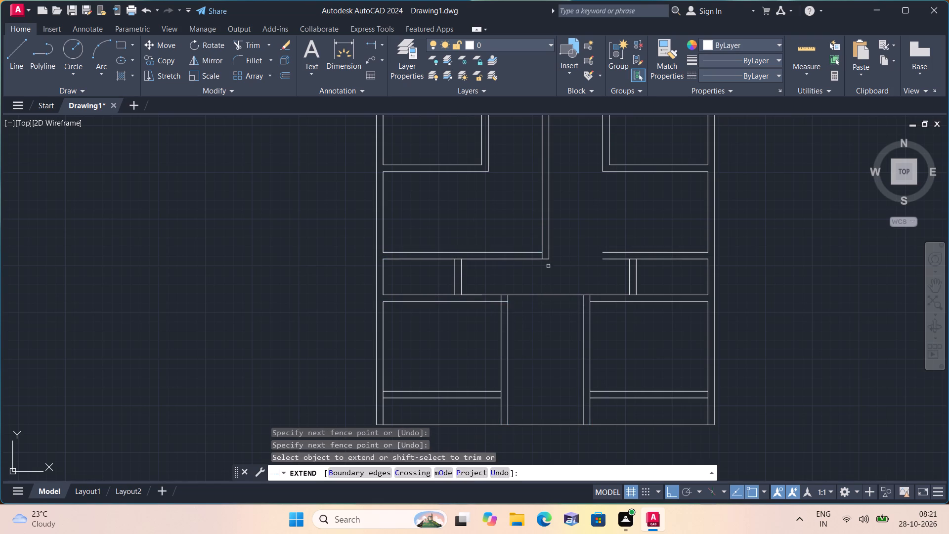
left_click_drag(606, 251, 605, 271)
left_click_drag(604, 269, 602, 250)
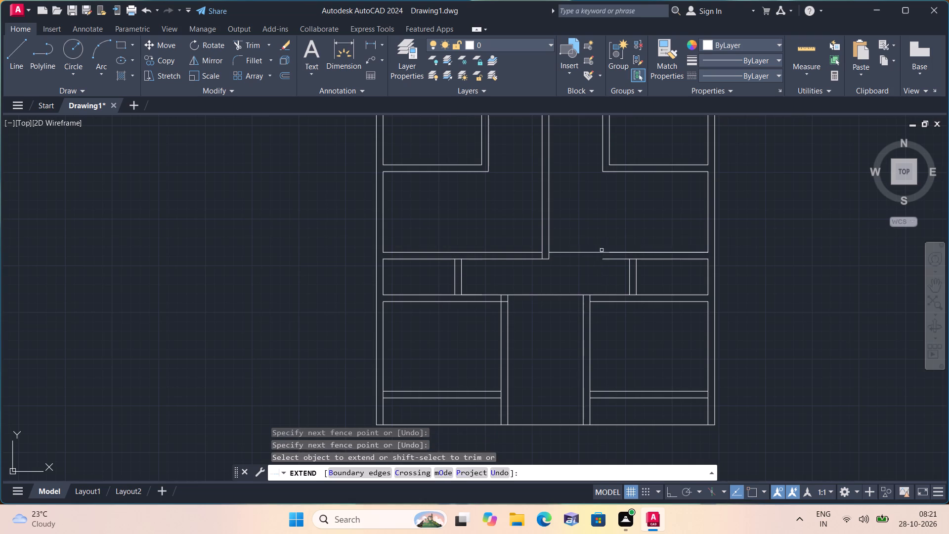
left_click_drag(607, 264, 603, 252)
left_click_drag(602, 314, 482, 320)
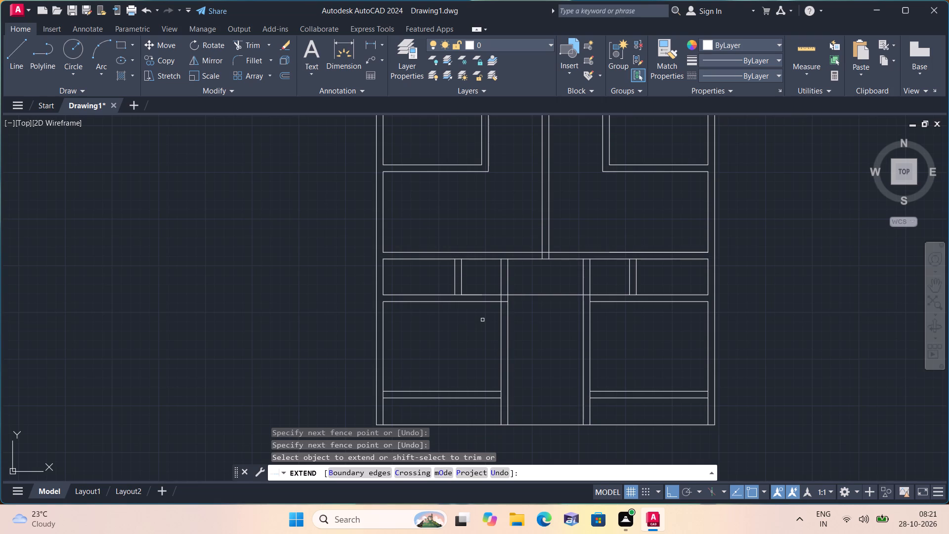
Extend the short partition and corridor wall lines up through the upper cross wall, and the short partitions down through the lower one.
left_click(442, 267)
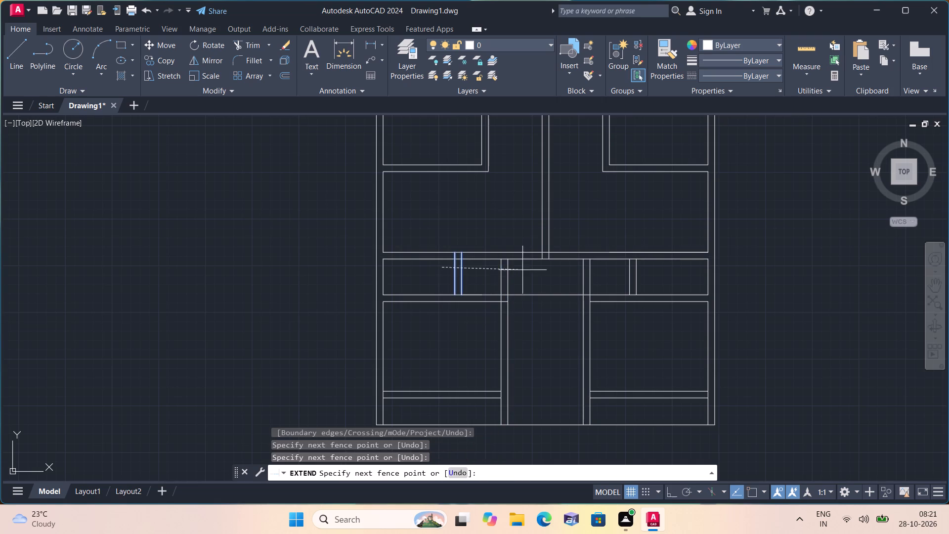
left_click(643, 269)
left_click_drag(643, 281, 642, 281)
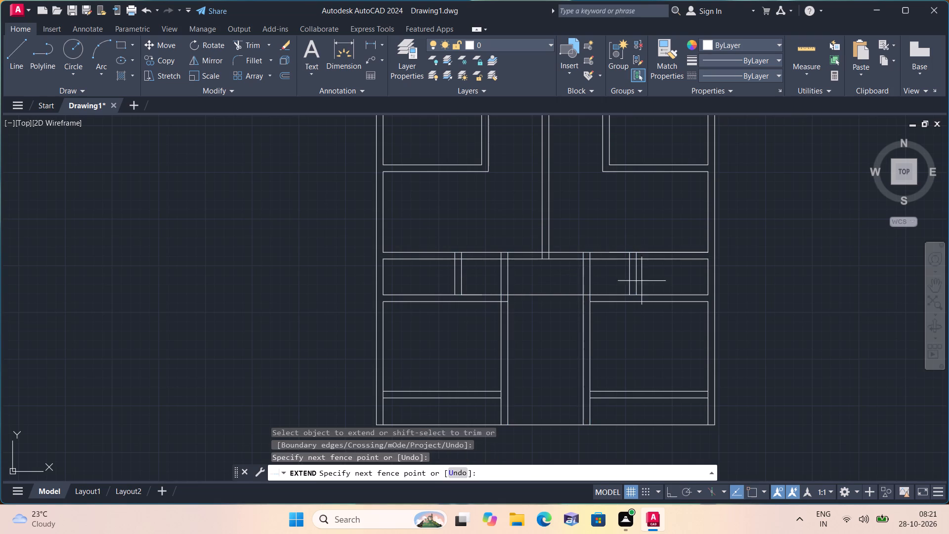
left_click_drag(642, 281, 620, 292)
left_click_drag(475, 284, 436, 291)
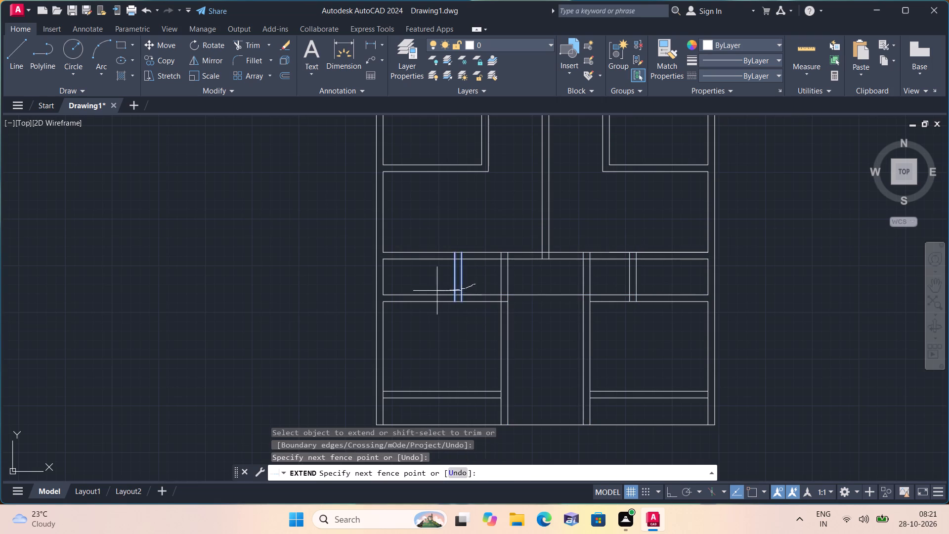
left_click_drag(436, 291, 435, 291)
scroll(441, 298, "down", 1)
scroll(458, 335, "up", 1)
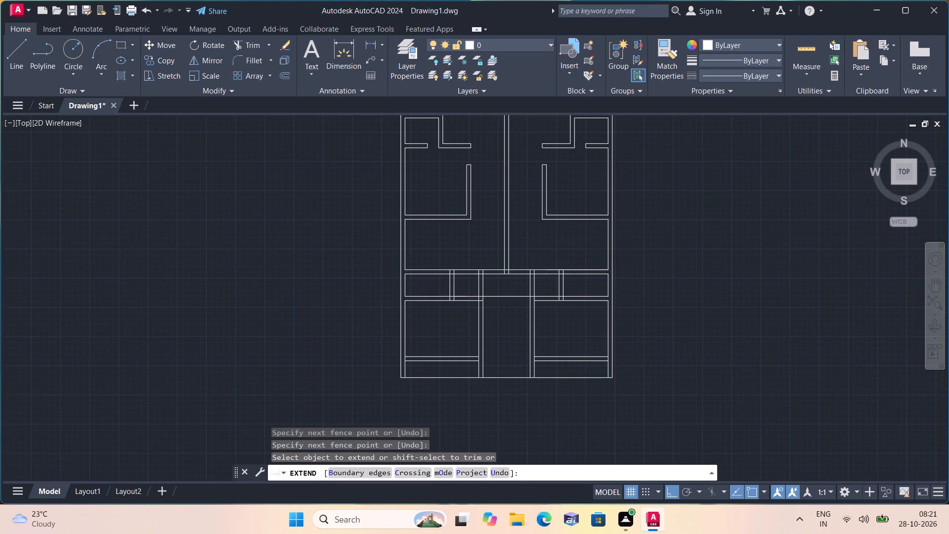
key("space")
Trim the horizontal wall lines spanning the corridor, crossing the centre wall's lower end, and running inside the left corridor wall.
type("trim")
key("space")
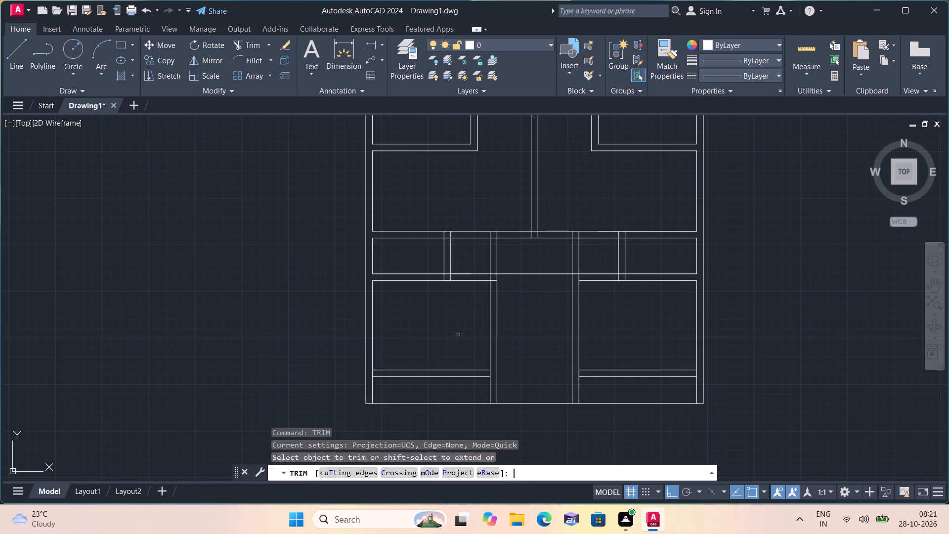
left_click_drag(503, 215, 554, 230)
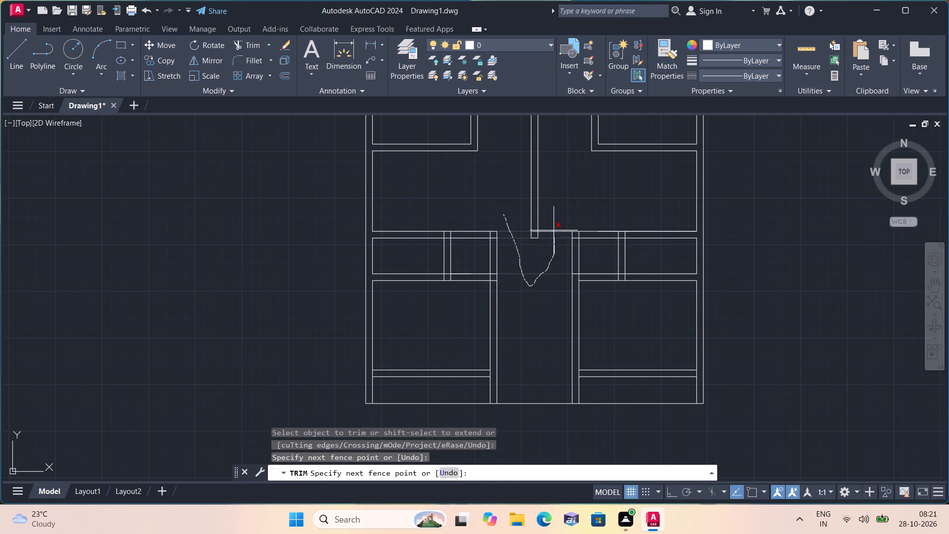
left_click_drag(554, 230, 554, 226)
scroll(543, 233, "up", 1)
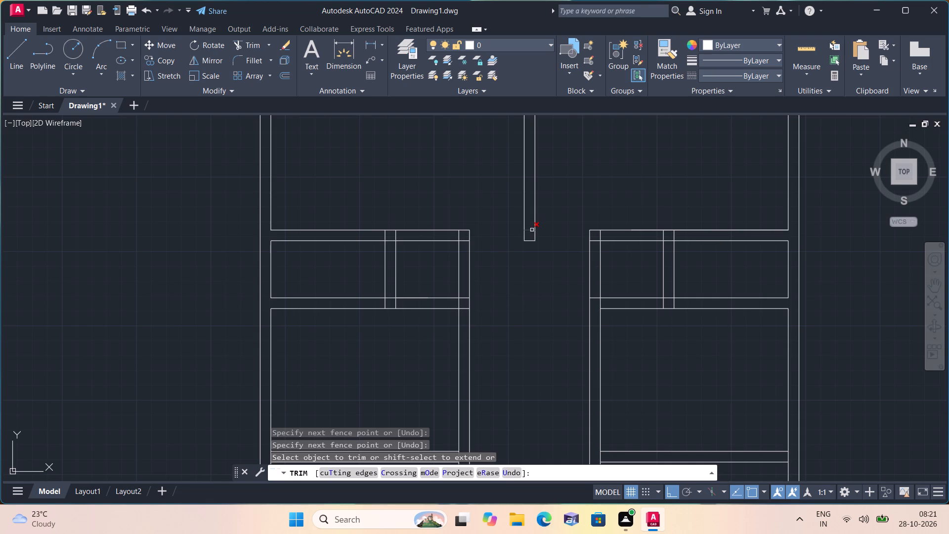
left_click(532, 230)
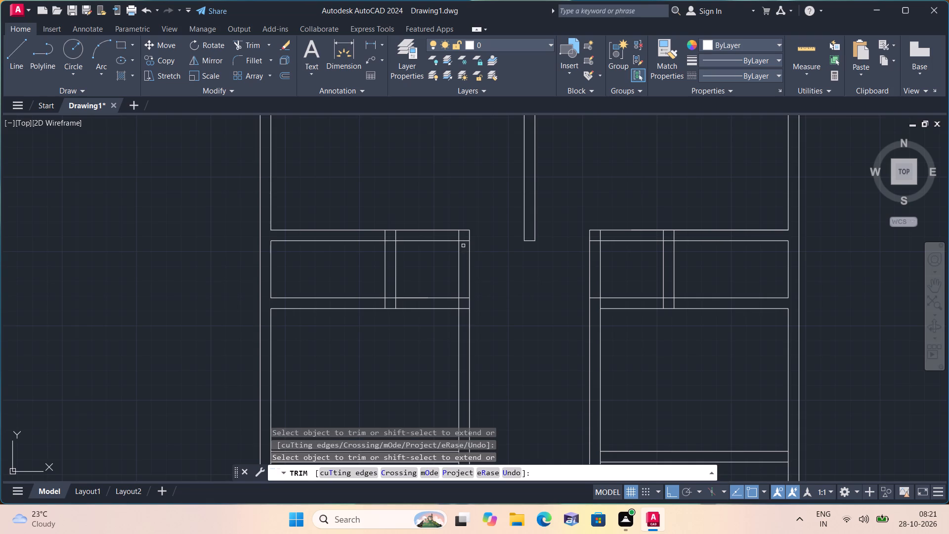
left_click(464, 238)
left_click(462, 313)
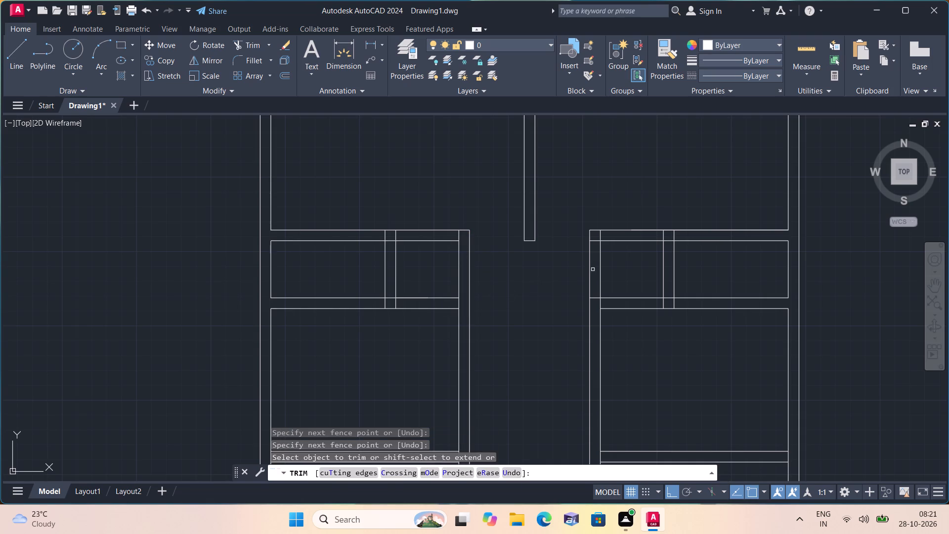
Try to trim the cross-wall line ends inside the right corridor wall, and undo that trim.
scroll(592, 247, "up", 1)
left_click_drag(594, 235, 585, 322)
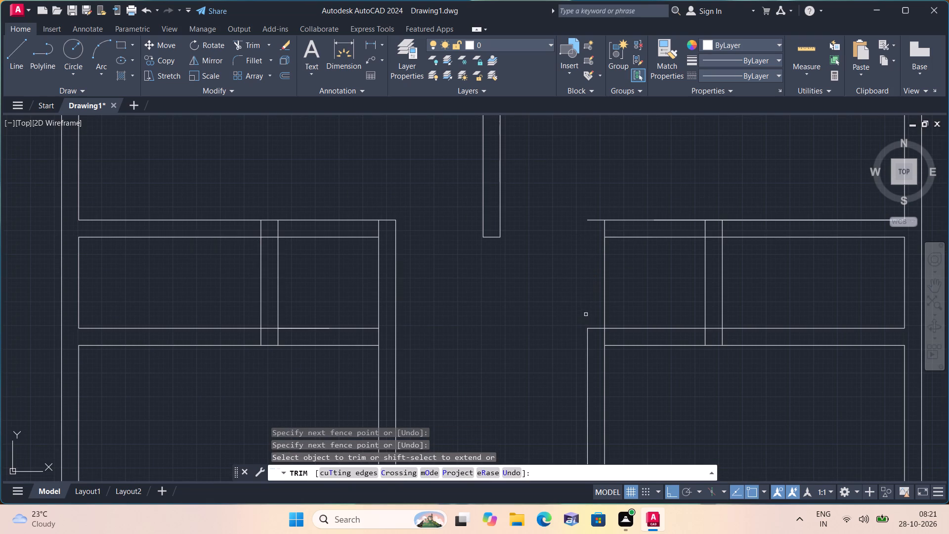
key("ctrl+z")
Trim the two cross-wall line ends that run inside the right corridor wall.
scroll(593, 298, "up", 2)
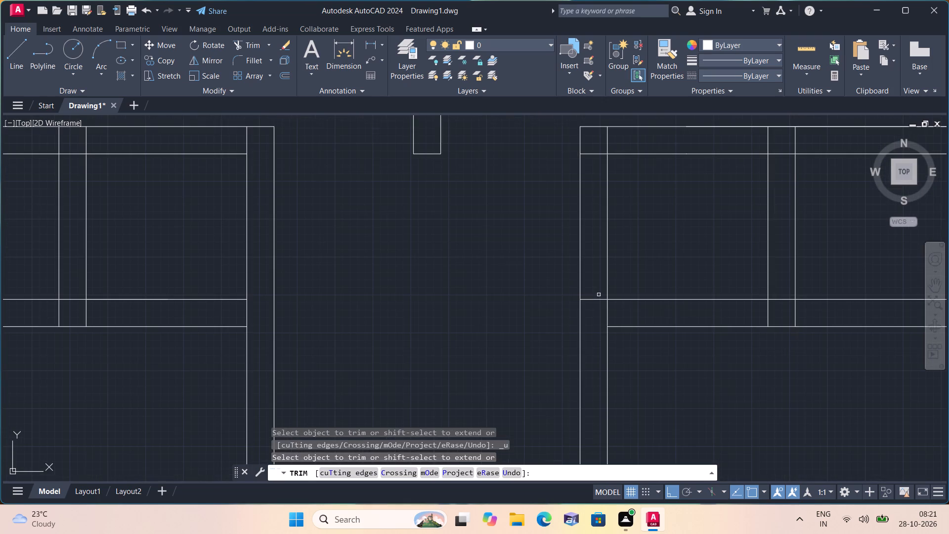
left_click(594, 303)
left_click(594, 149)
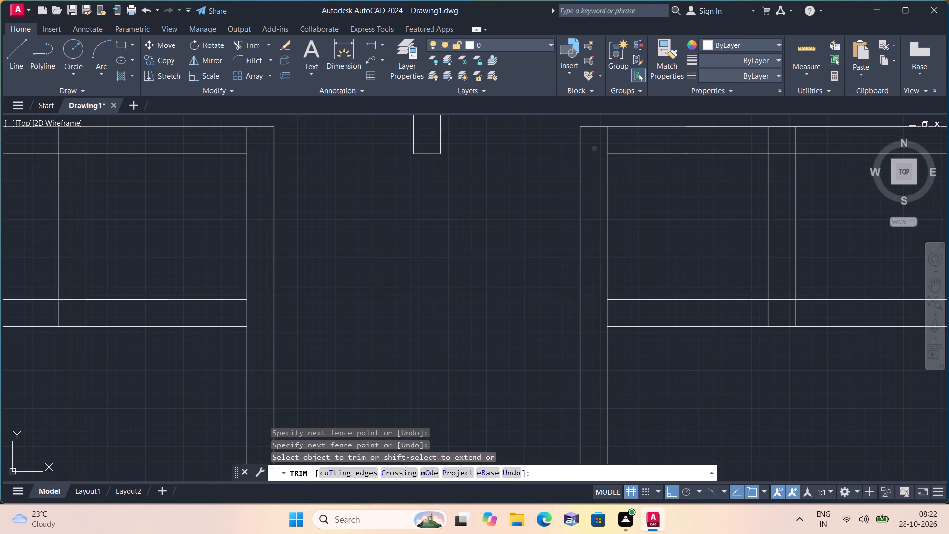
scroll(594, 150, "down", 1)
scroll(541, 216, "down", 2)
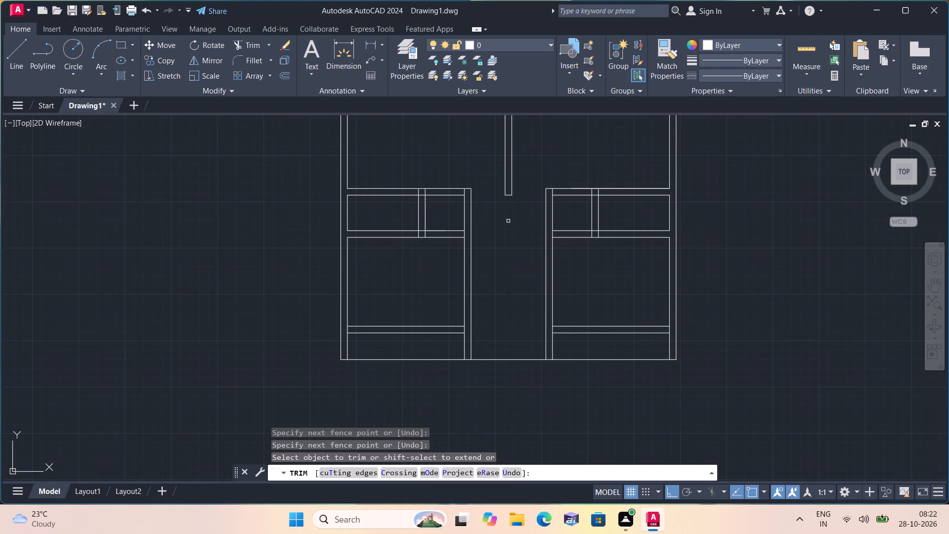
key("space")
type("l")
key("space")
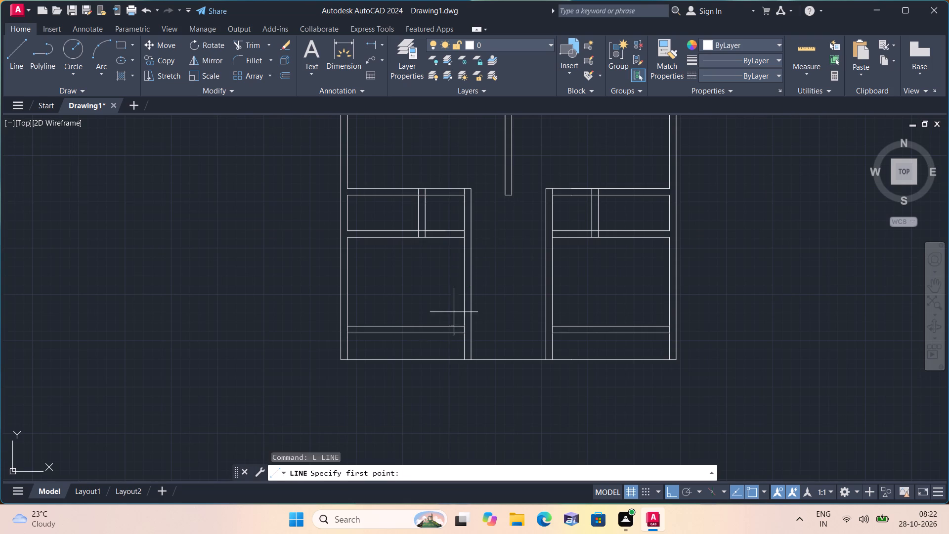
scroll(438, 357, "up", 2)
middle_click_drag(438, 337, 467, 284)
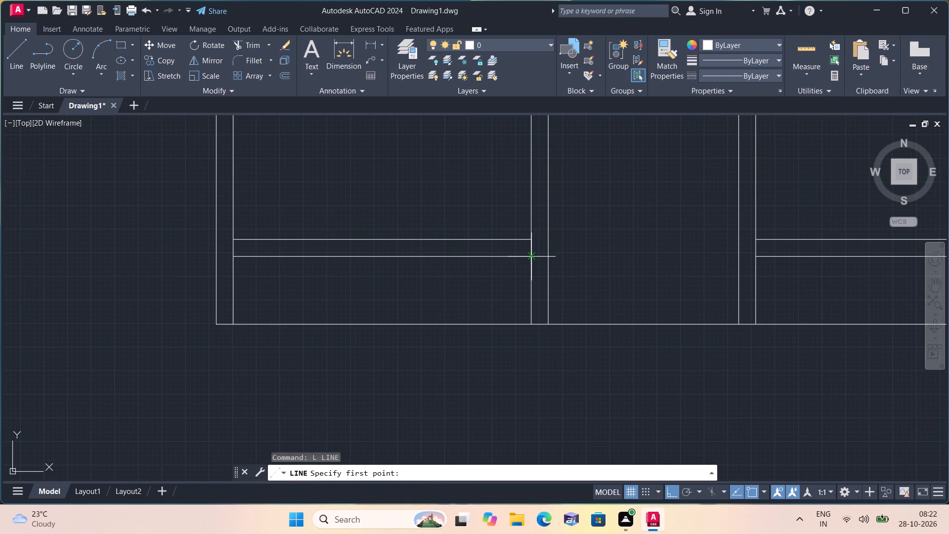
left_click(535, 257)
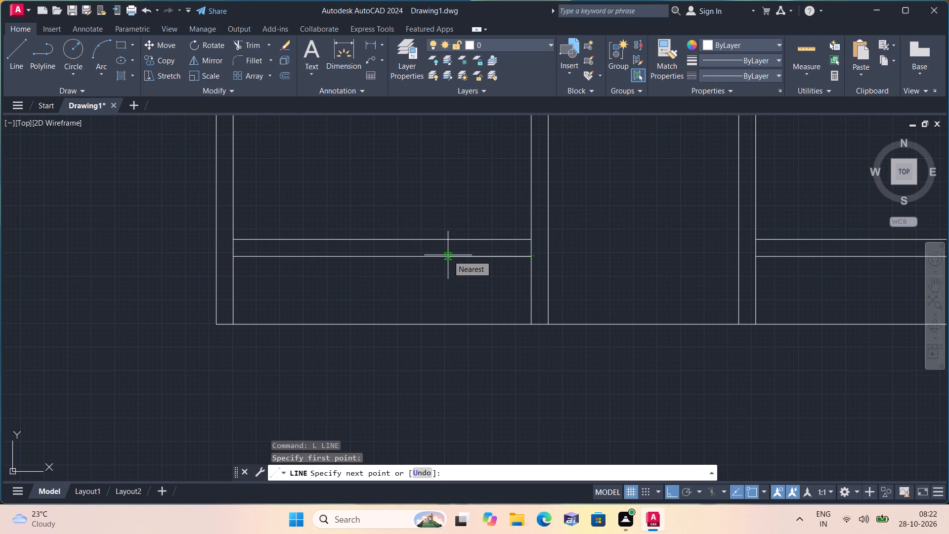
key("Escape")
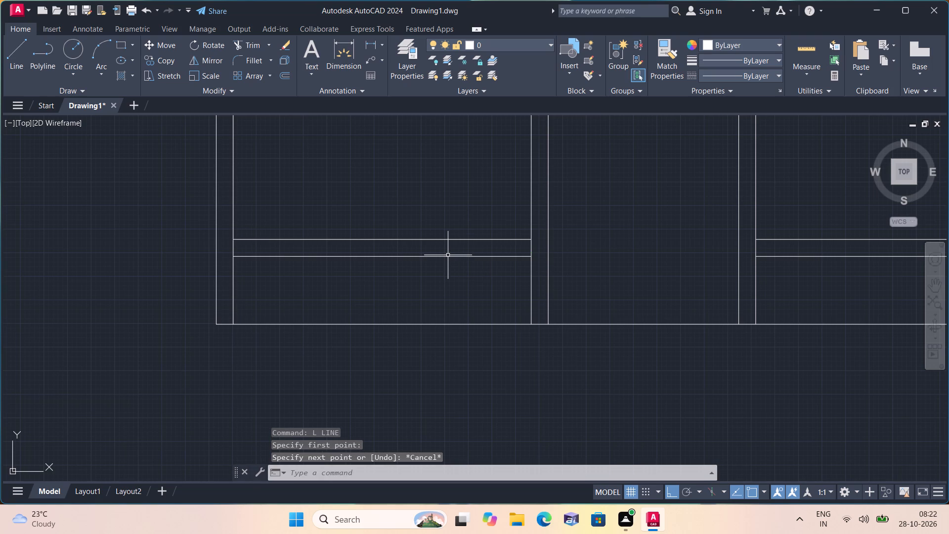
Draw a line 2' from the left corridor wall along the bottom-left partition's lower edge, and continue it straight across the partition.
type("l")
key("space")
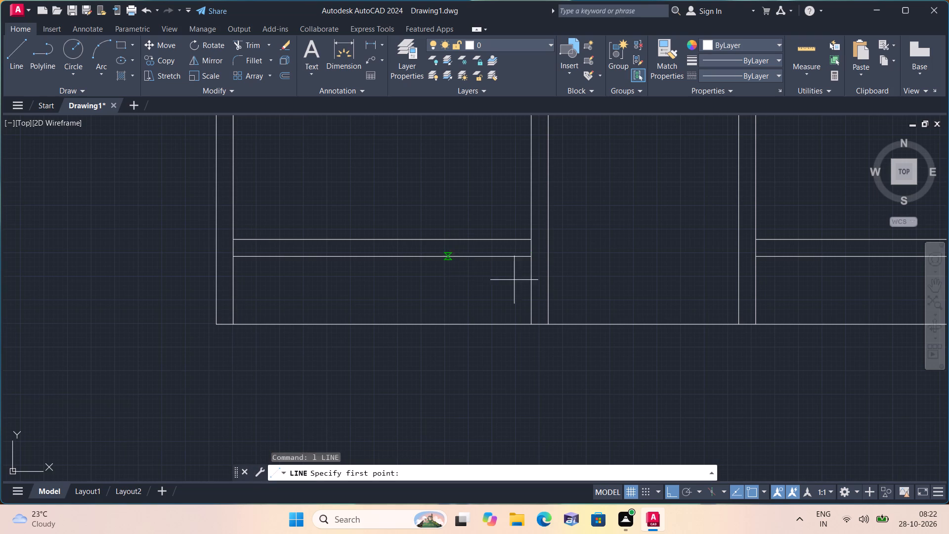
scroll(532, 282, "up", 1)
left_click(529, 241)
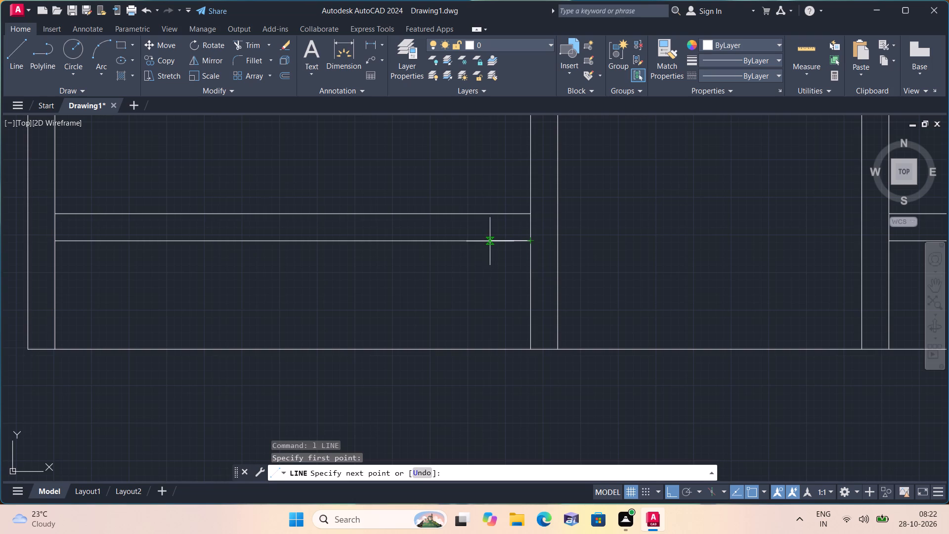
type("2'")
key("space")
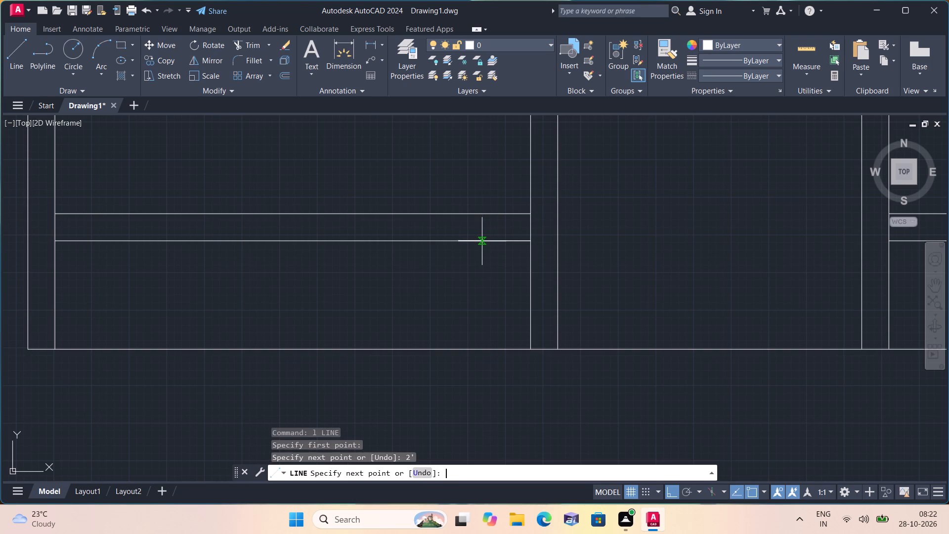
left_click(461, 212)
key("space")
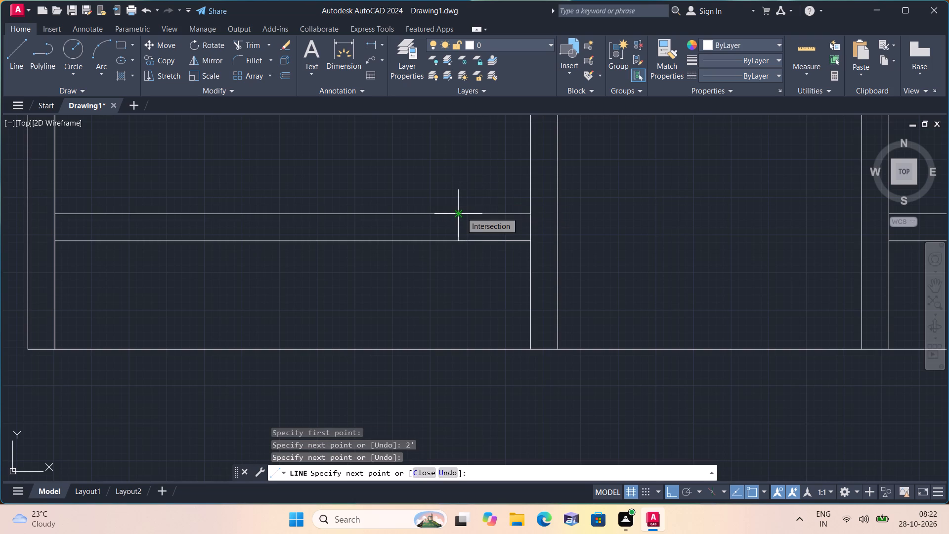
Draw a line 2' from the right corridor wall along the bottom-right partition's lower edge, and continue it straight across the partition.
key("space")
scroll(474, 240, "down", 1)
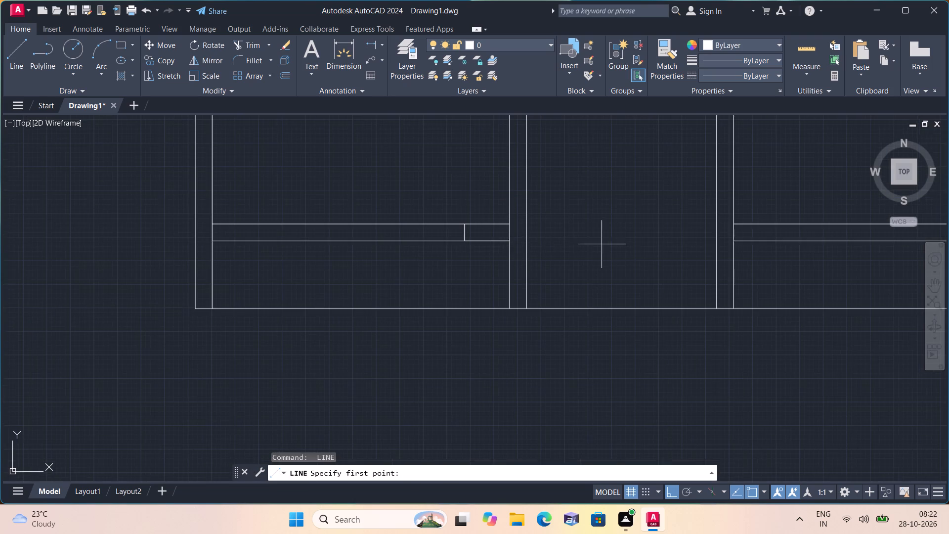
middle_click_drag(598, 243, 517, 257)
scroll(536, 260, "down", 1)
left_click(606, 258)
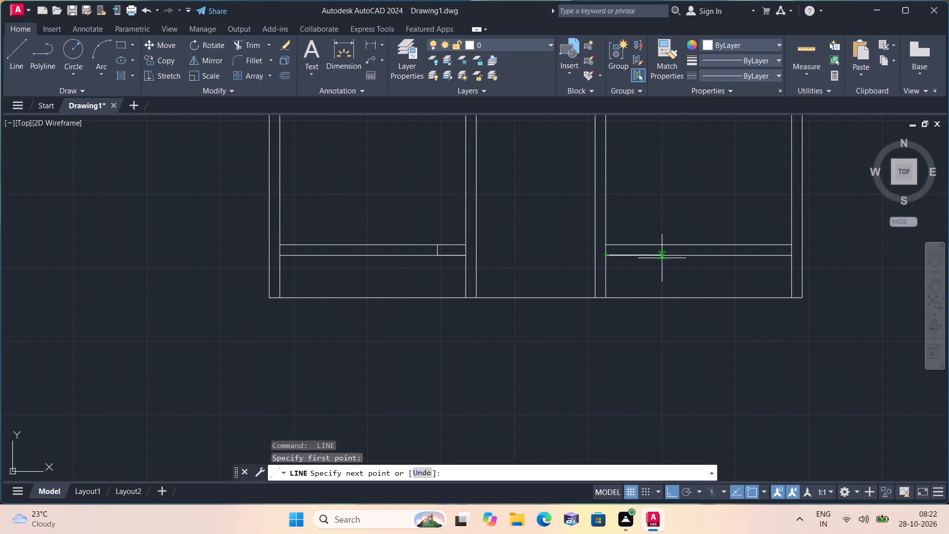
type("2'")
key("space")
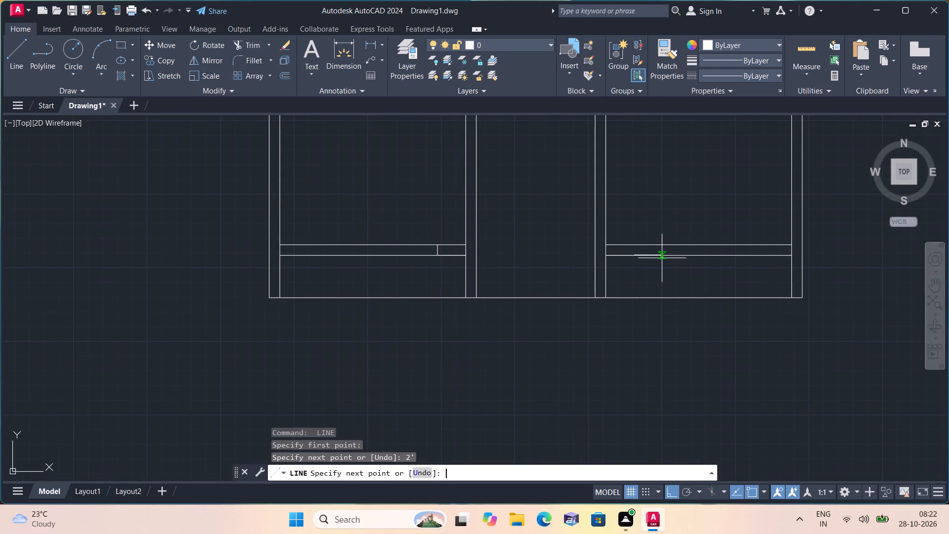
left_click(636, 242)
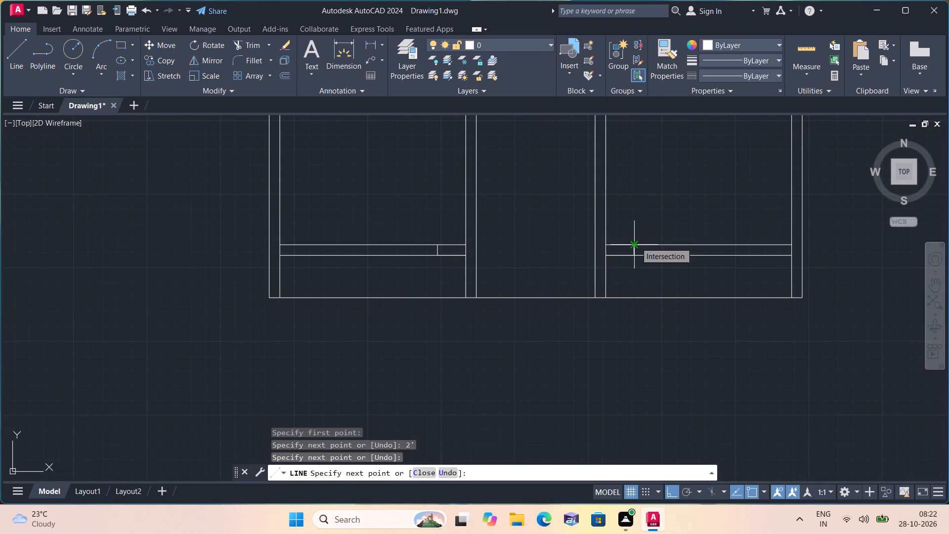
key("space")
Trim both bottom partitions' lines between the 2' marks and the corridor walls to open the two doorways.
type("trim")
key("space")
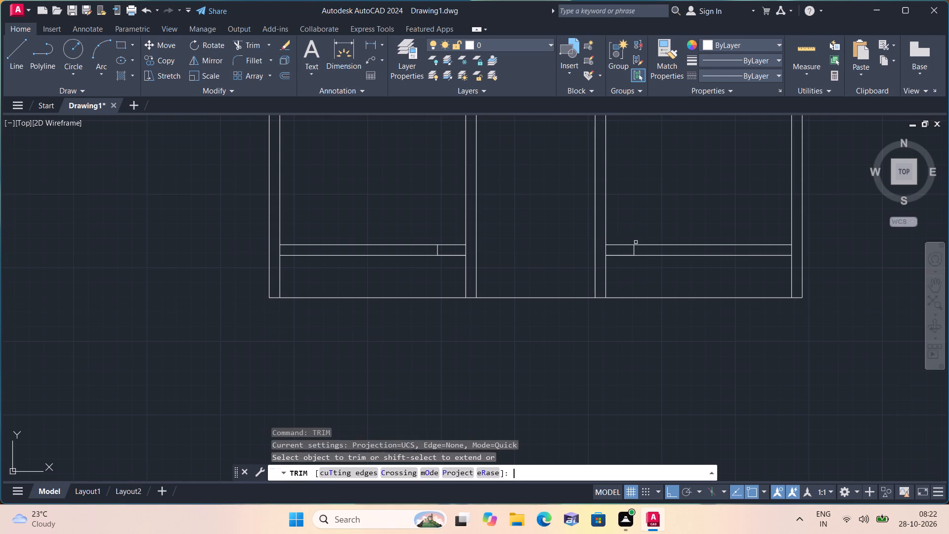
scroll(636, 242, "up", 1)
left_click_drag(621, 228, 616, 277)
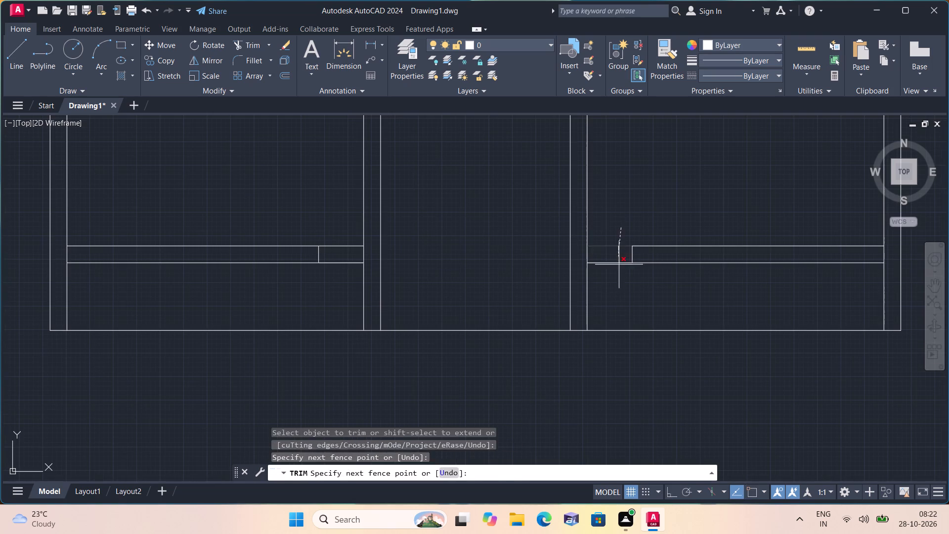
left_click_drag(616, 277, 616, 282)
left_click_drag(337, 232, 336, 279)
scroll(336, 279, "down", 1)
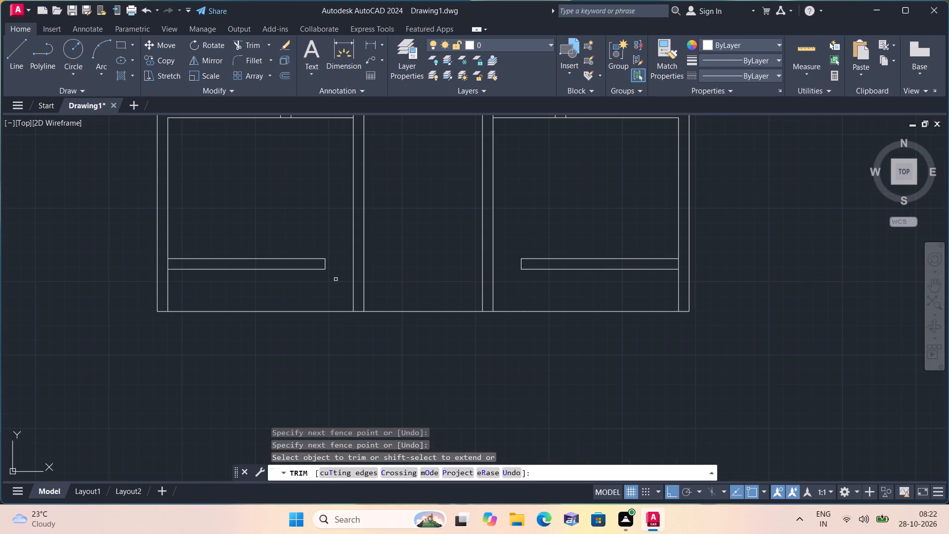
Trim the outer walls' inner lines where the left and right bottom partitions join them.
left_click(166, 265)
scroll(169, 266, "down", 1)
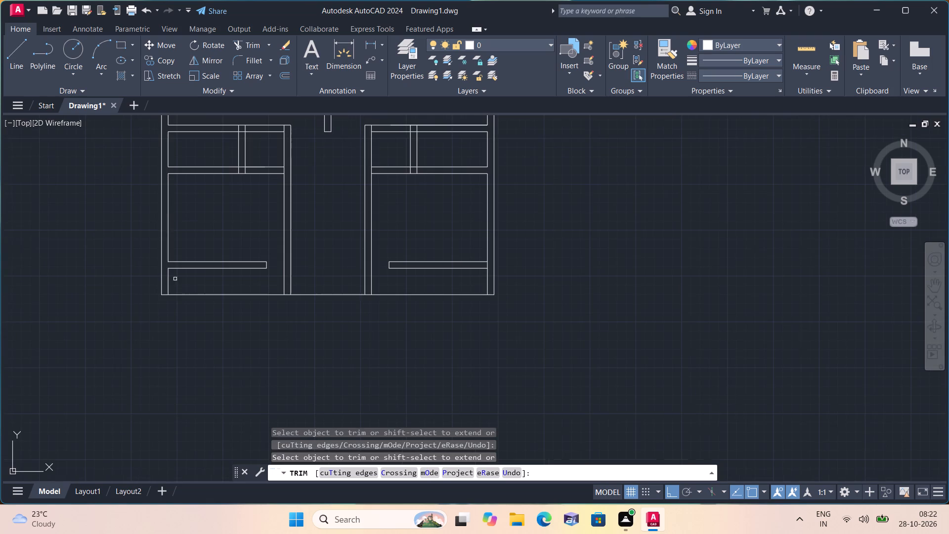
scroll(491, 270, "up", 2)
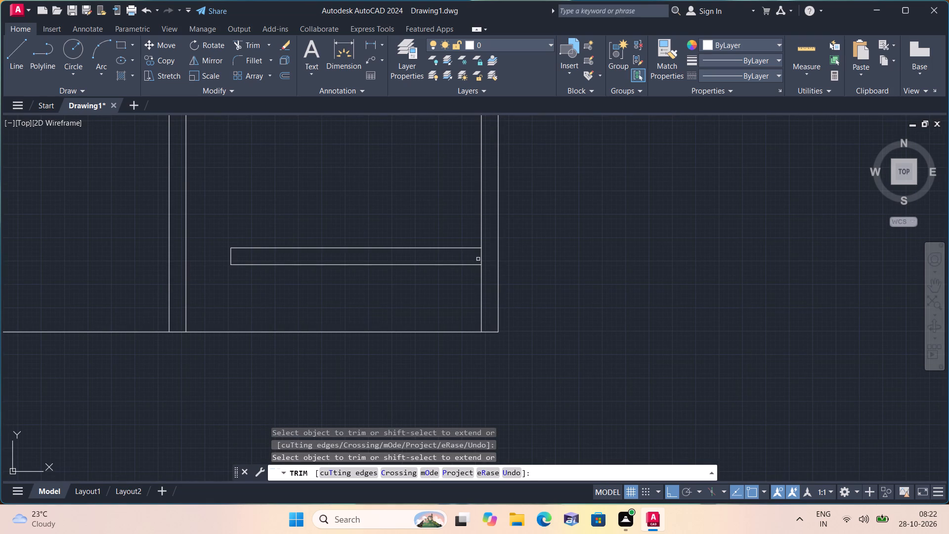
left_click(478, 259)
left_click(483, 256)
scroll(502, 251, "down", 2)
middle_click_drag(565, 223, 594, 282)
scroll(588, 277, "down", 1)
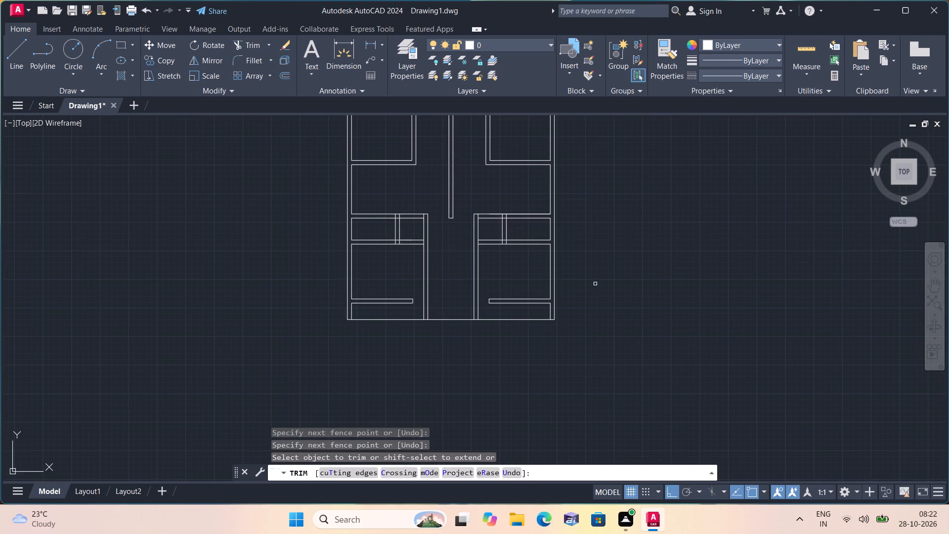
key("space")
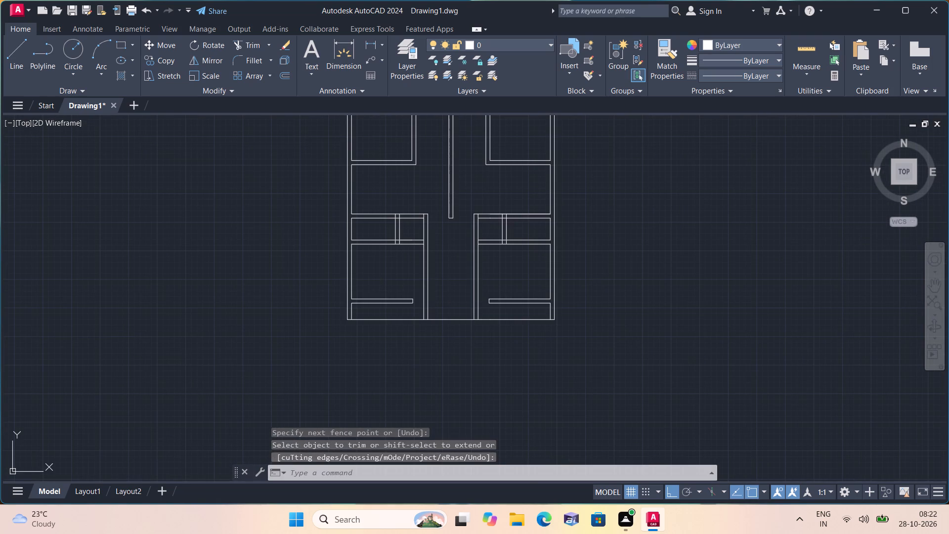
Draw a line 3' from the left corridor wall along the lower cross wall's upper edge, and continue it across the wall.
type("l")
key("space")
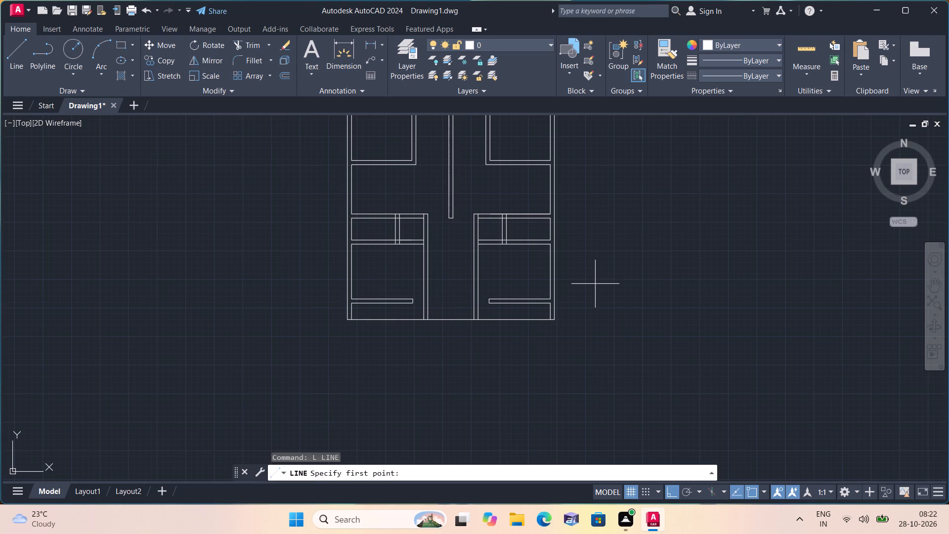
scroll(381, 239, "up", 3)
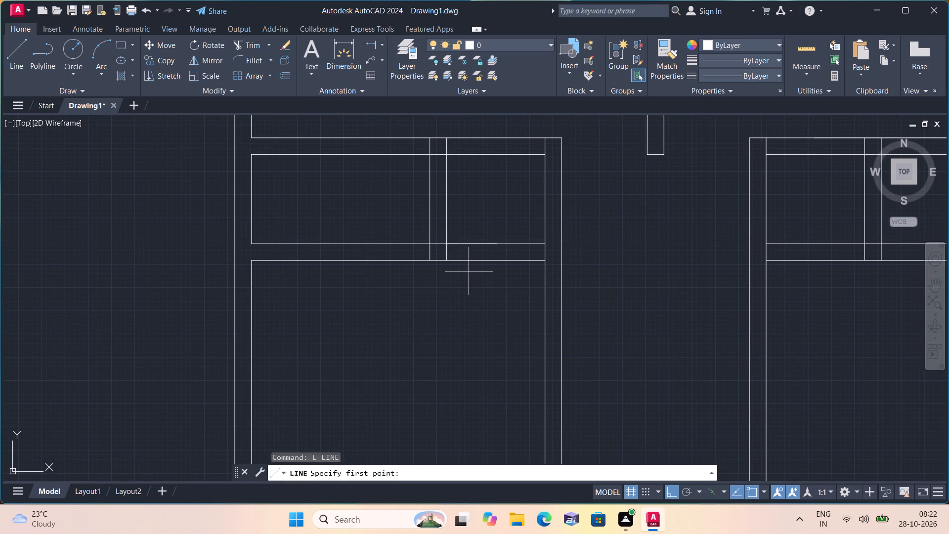
scroll(469, 271, "up", 1)
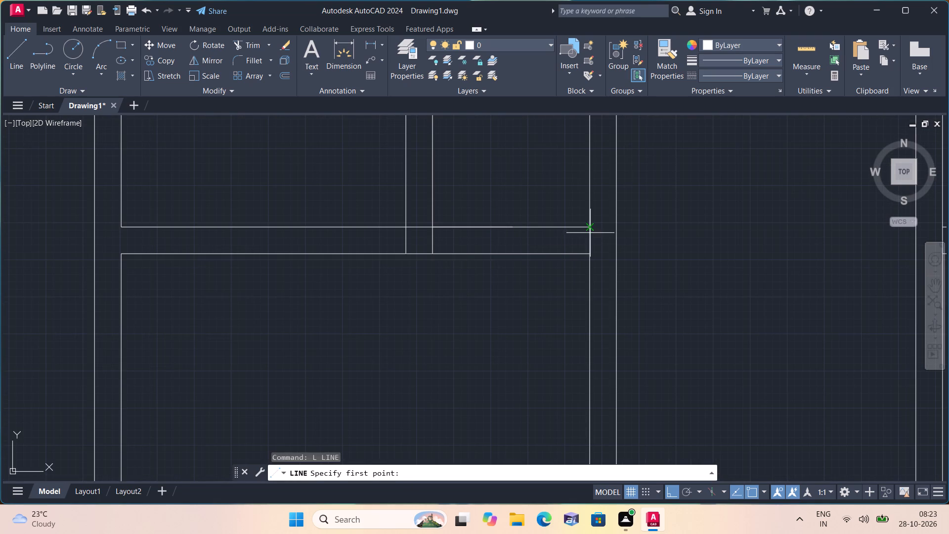
left_click(591, 229)
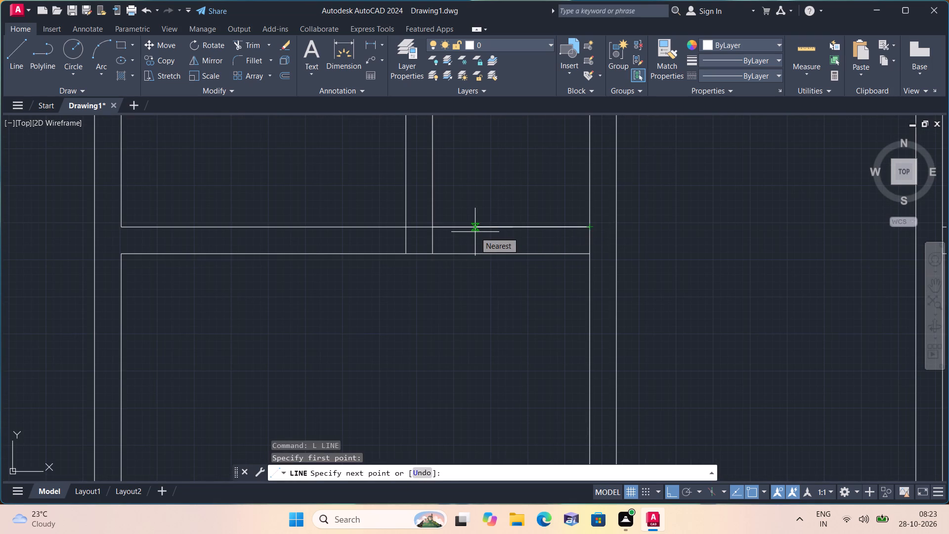
type("3'")
key("space")
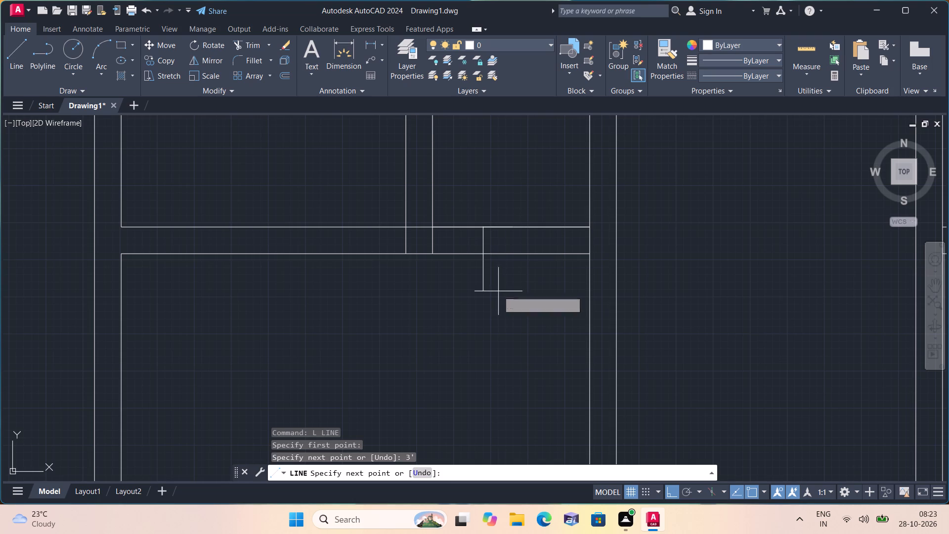
left_click(486, 254)
key("space")
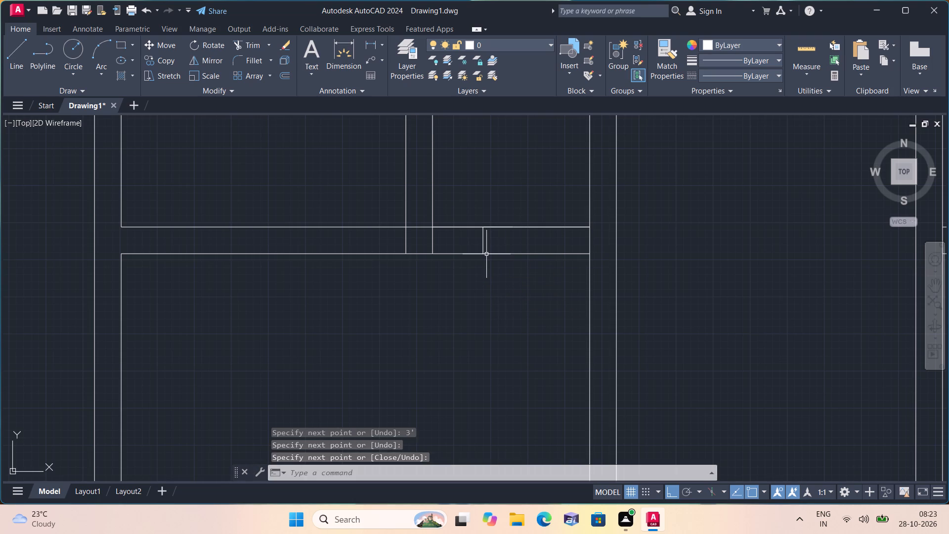
Trim the left lower cross wall between the 3' mark and the corridor wall, including the overlapping leftover line pieces.
type("trim")
key("space")
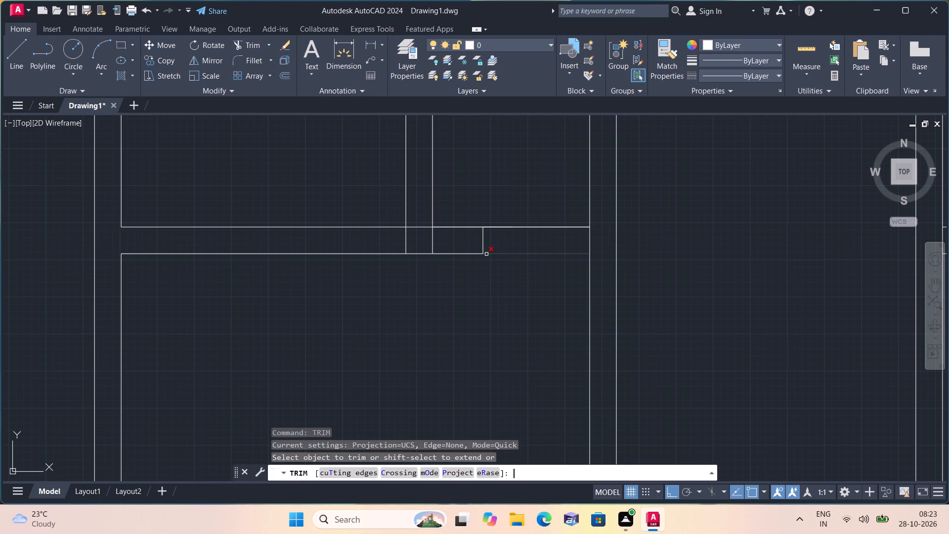
left_click_drag(504, 197, 522, 286)
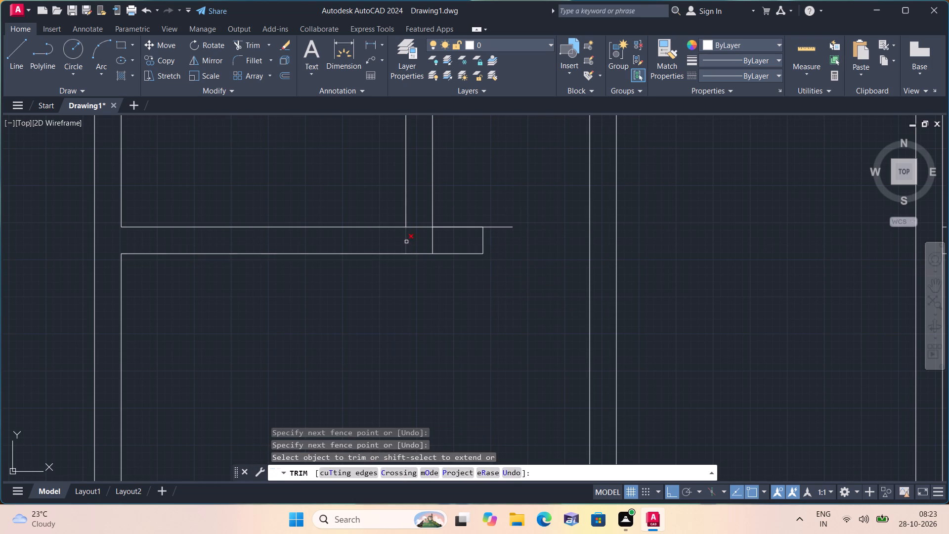
left_click_drag(497, 221, 509, 259)
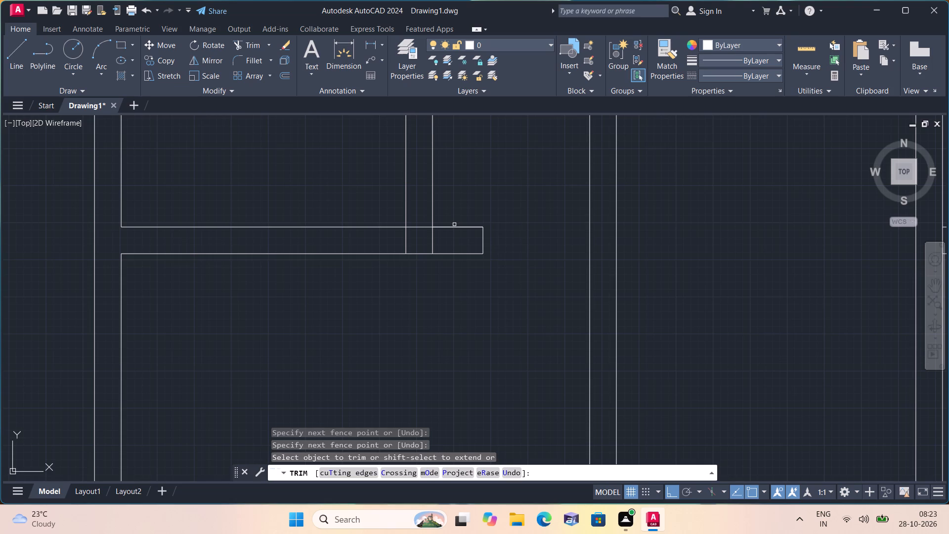
left_click(454, 227)
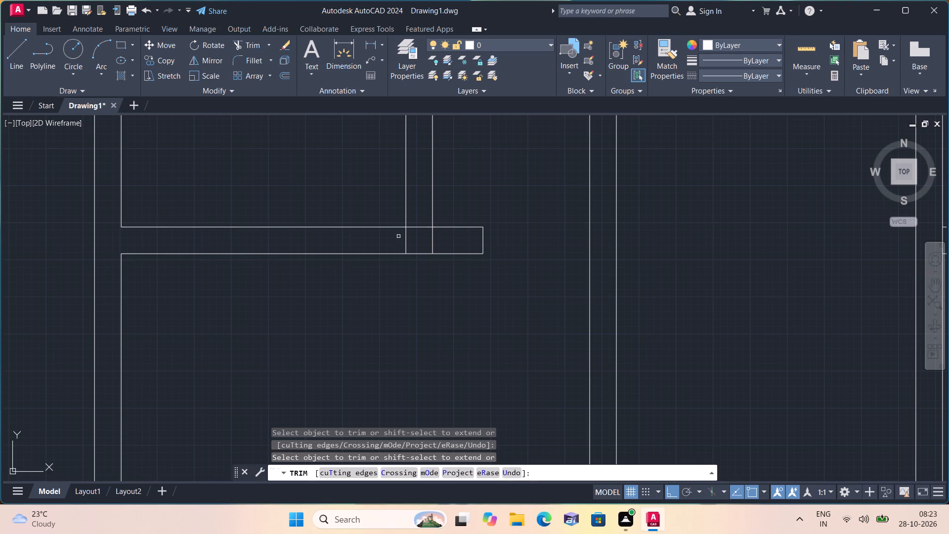
Trim the lines crossing the junction of the left short partition and the lower cross wall.
left_click_drag(398, 237, 455, 245)
left_click(416, 229)
left_click(415, 227)
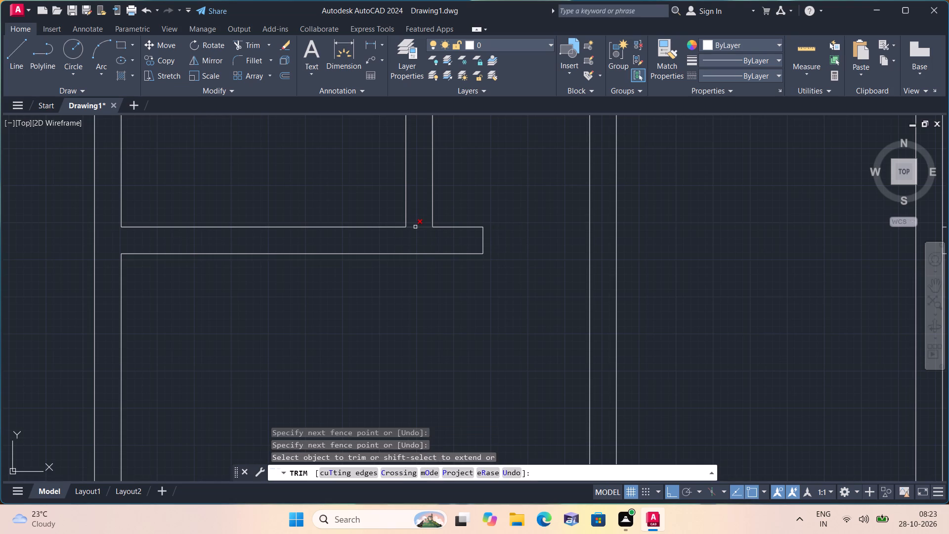
scroll(415, 227, "down", 2)
left_click(419, 227)
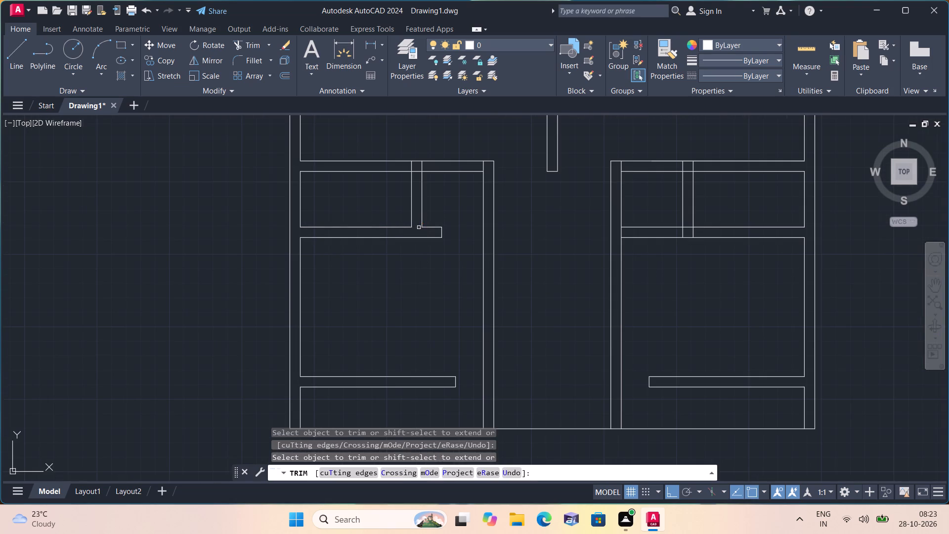
middle_click_drag(430, 276, 395, 298)
scroll(430, 276, "down", 1)
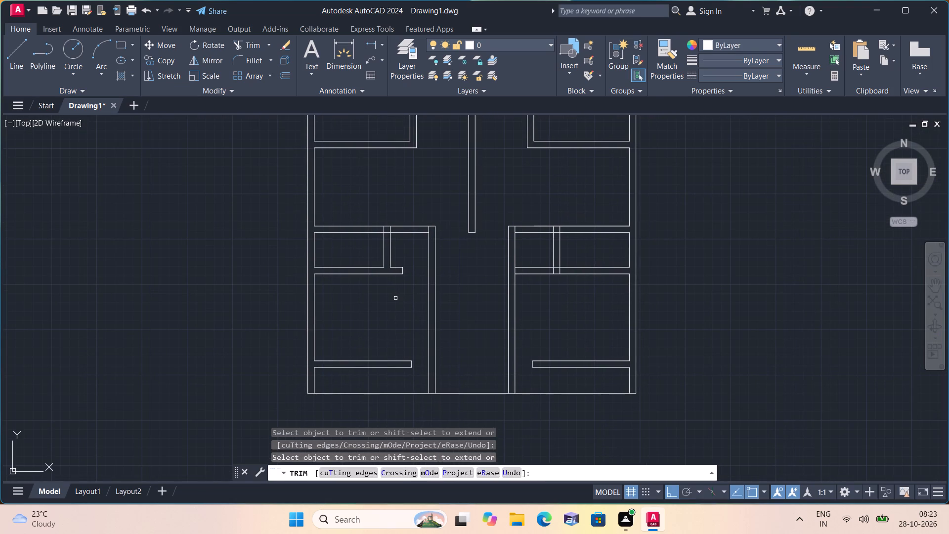
key("space")
Draw a line 3' from the right corridor wall along the lower cross wall's upper edge, and continue it across the wall.
type("l")
key("space")
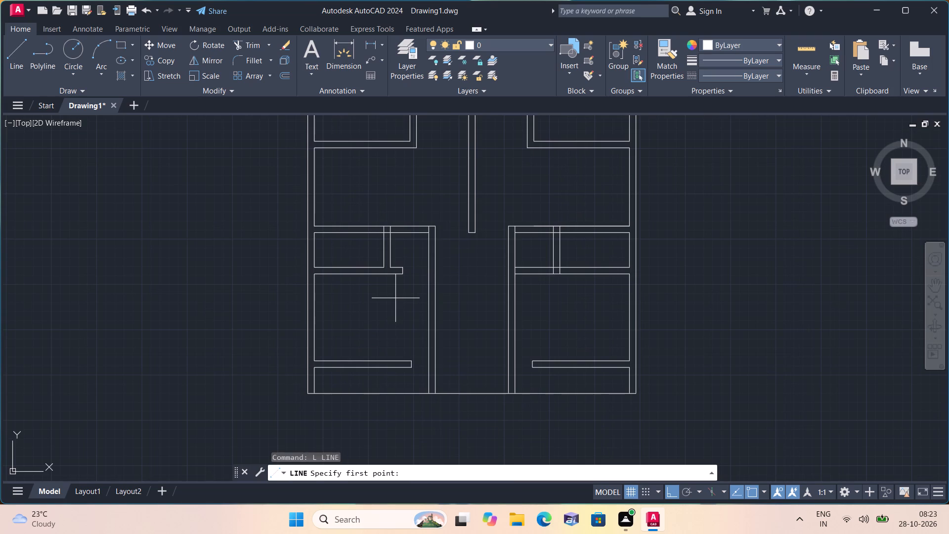
scroll(546, 274, "up", 2)
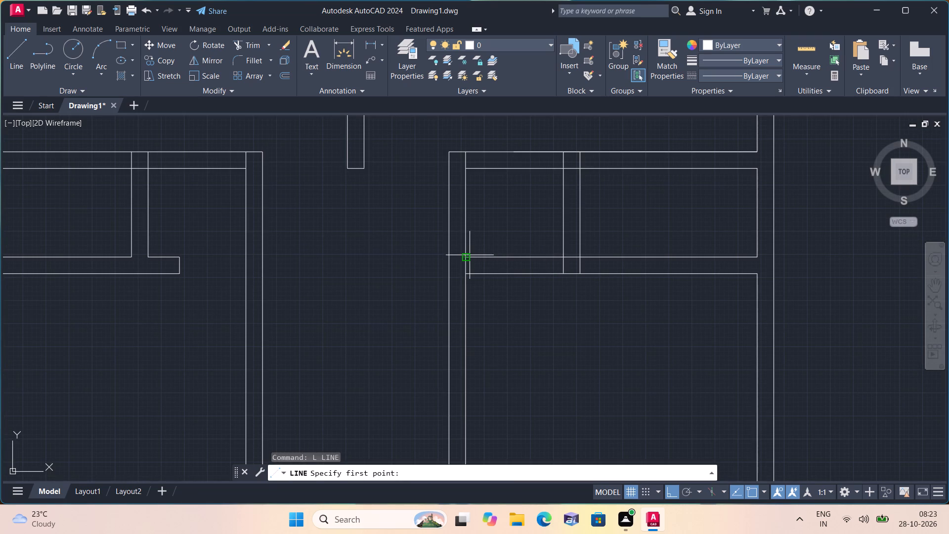
left_click(467, 256)
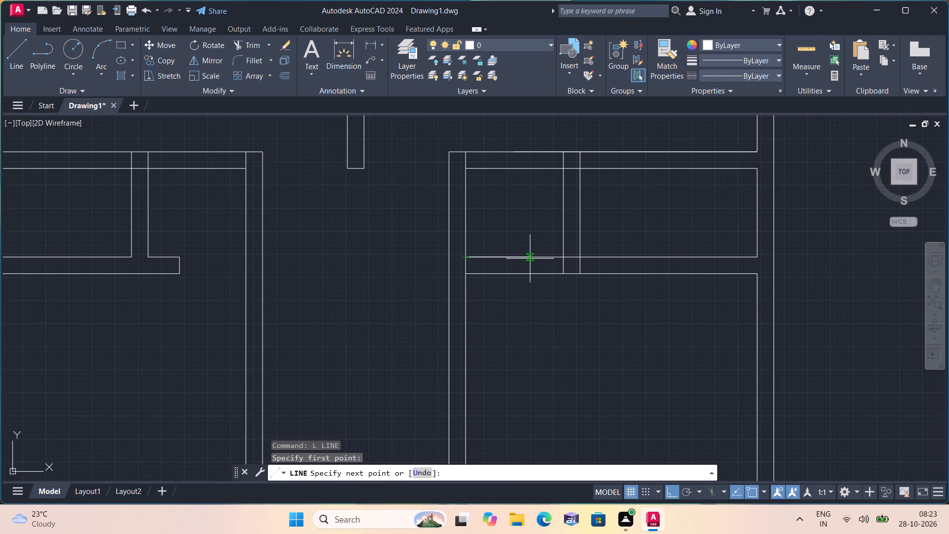
type("3'")
key("space")
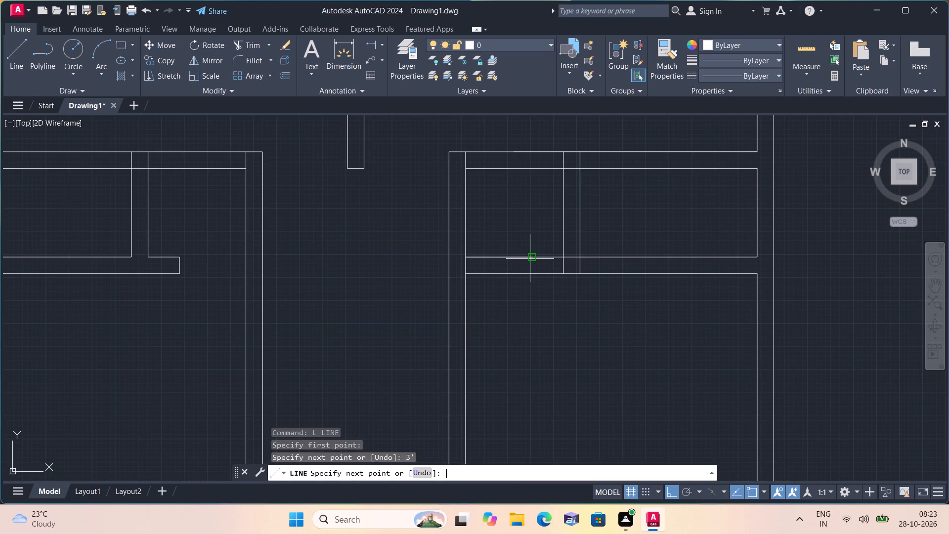
left_click(530, 273)
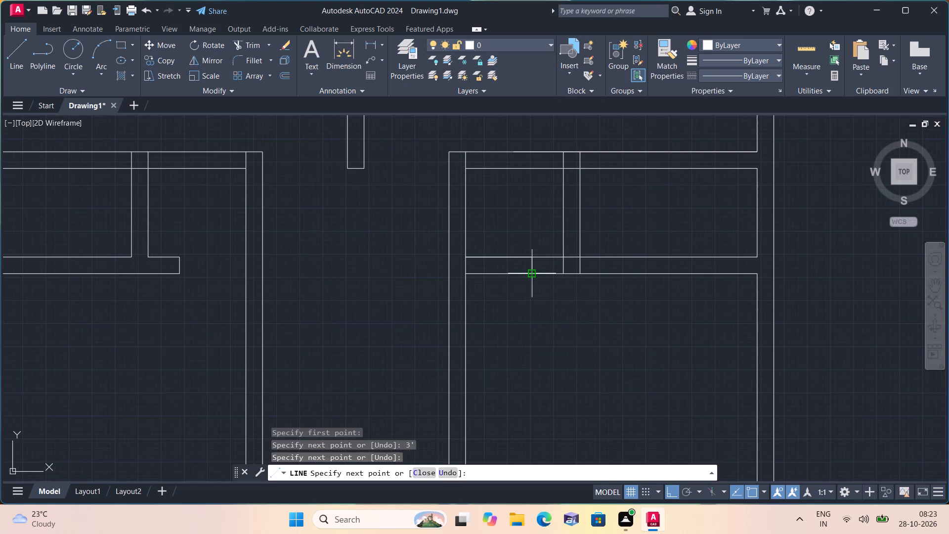
key("space")
Trim the right lower cross wall between the corridor wall and the 3' mark, and clear the lines crossing its short-partition junction.
type("trim")
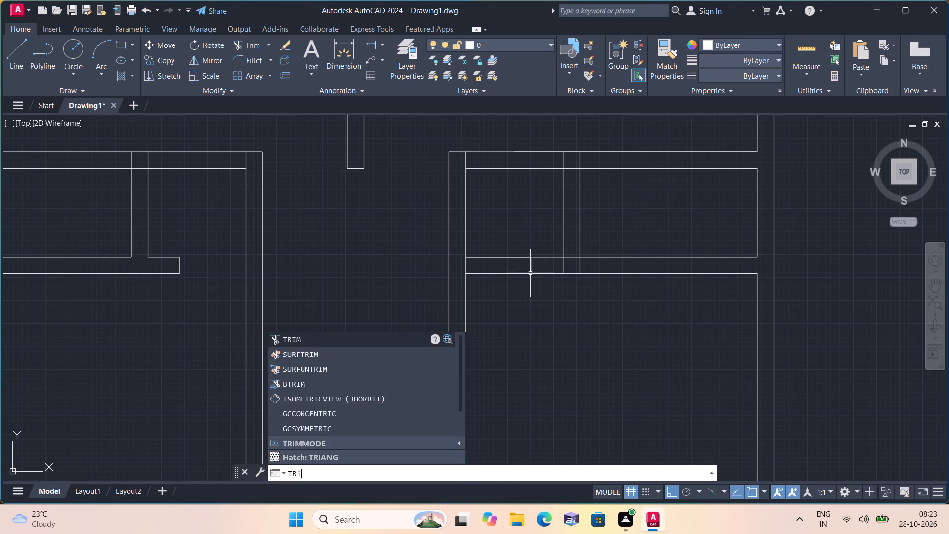
key("space")
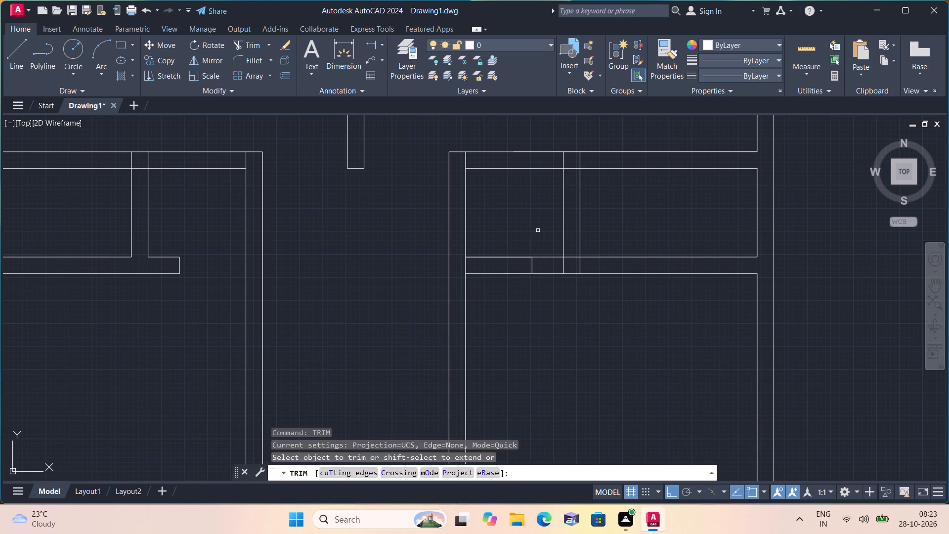
left_click_drag(523, 218, 516, 312)
left_click(549, 266)
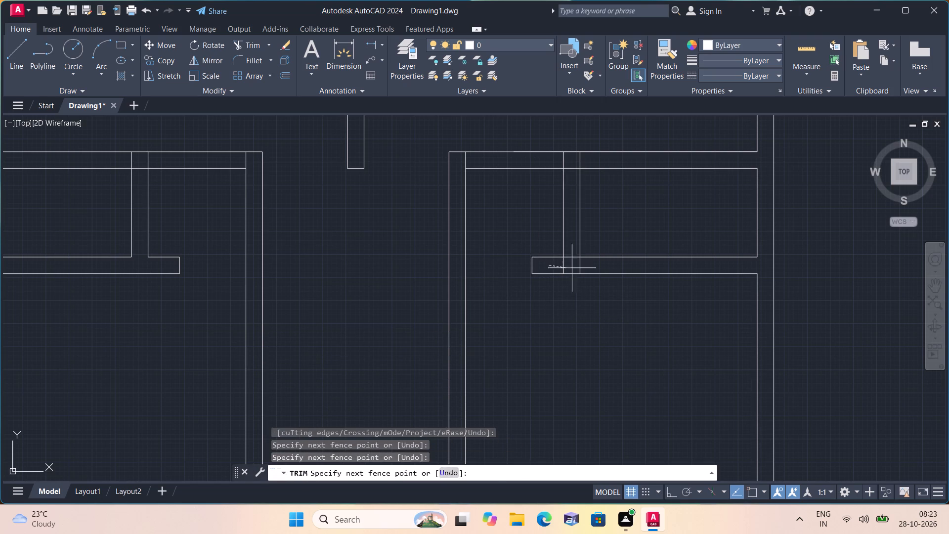
left_click(589, 267)
left_click(576, 257)
scroll(575, 262, "down", 1)
middle_click_drag(574, 293, 574, 296)
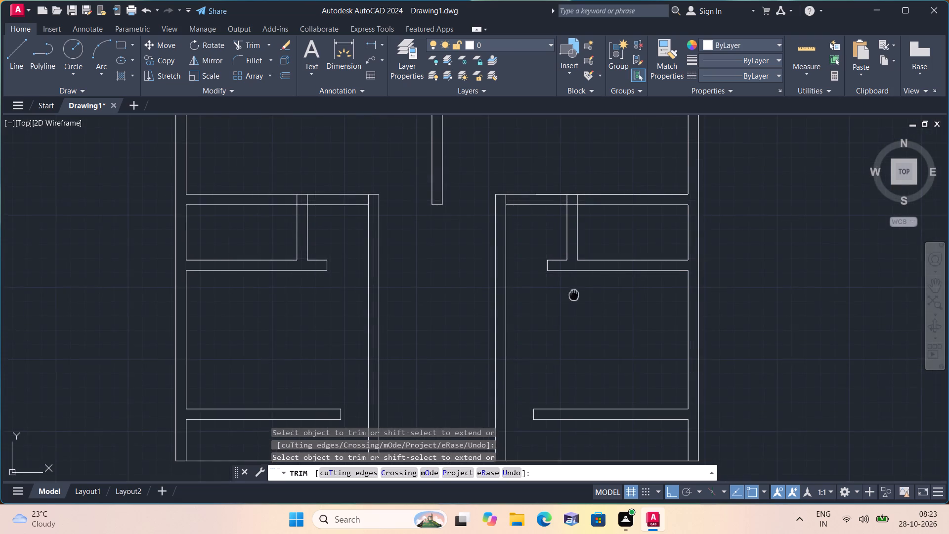
middle_click_drag(574, 296, 588, 340)
middle_click_drag(344, 260, 344, 261)
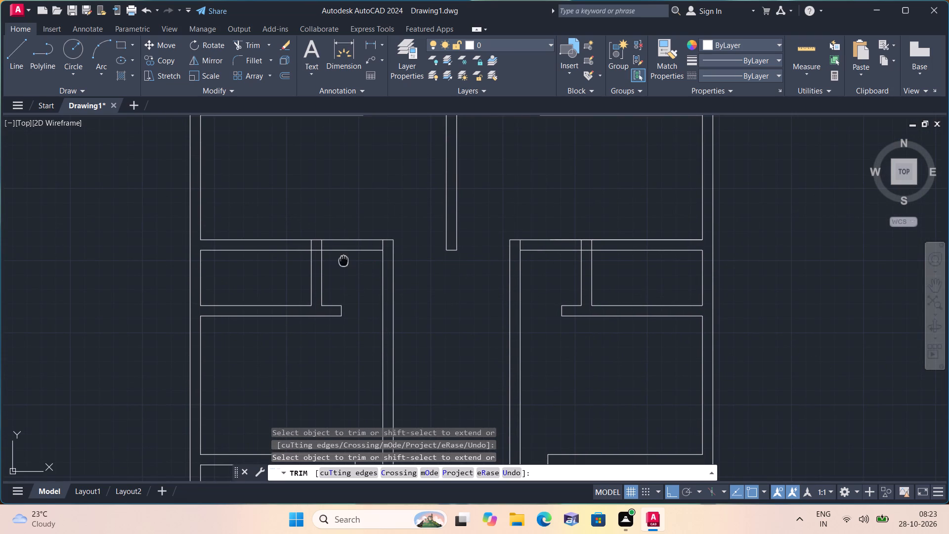
middle_click_drag(344, 261, 443, 238)
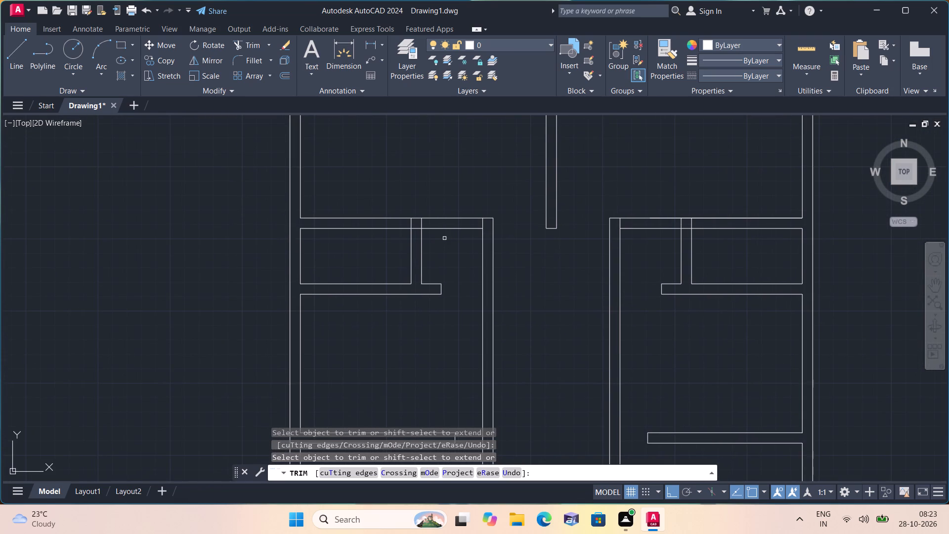
key("space")
Draw vertical lines from the open ends of both lower cross walls up to the upper cross walls' top edges.
type("l")
key("space")
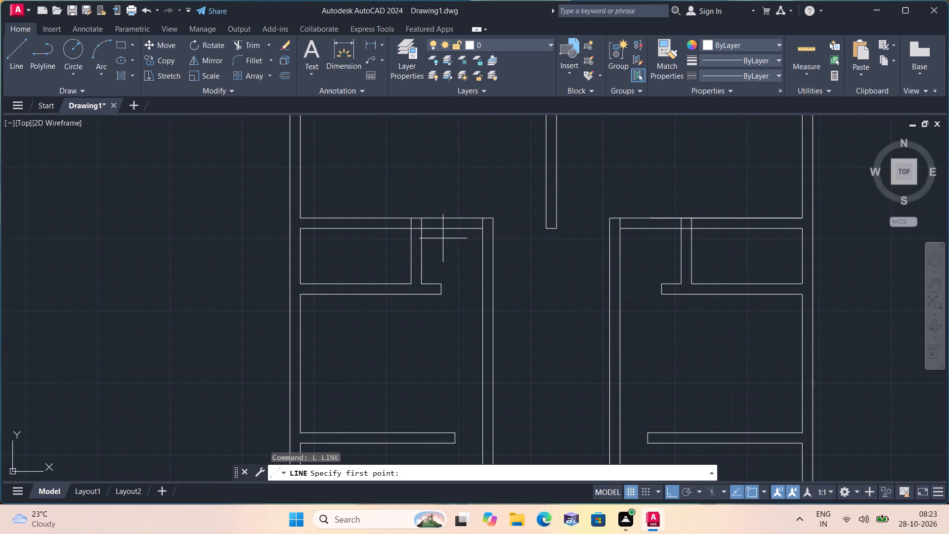
left_click(442, 283)
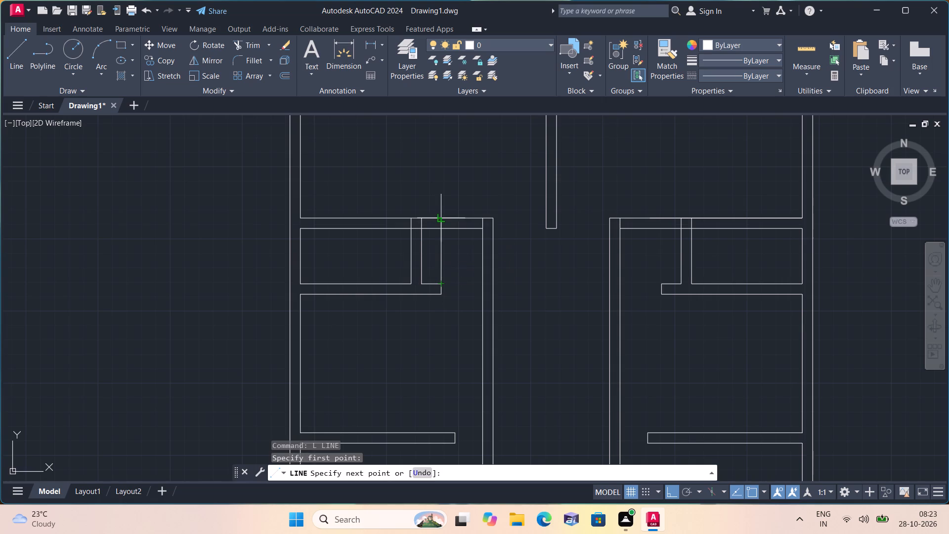
left_click(441, 219)
key("space")
key("space")
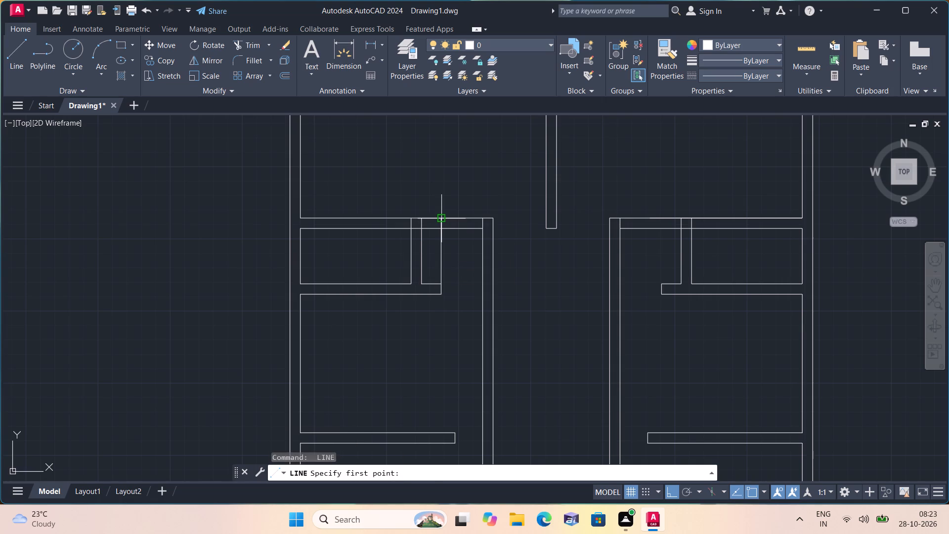
left_click(658, 280)
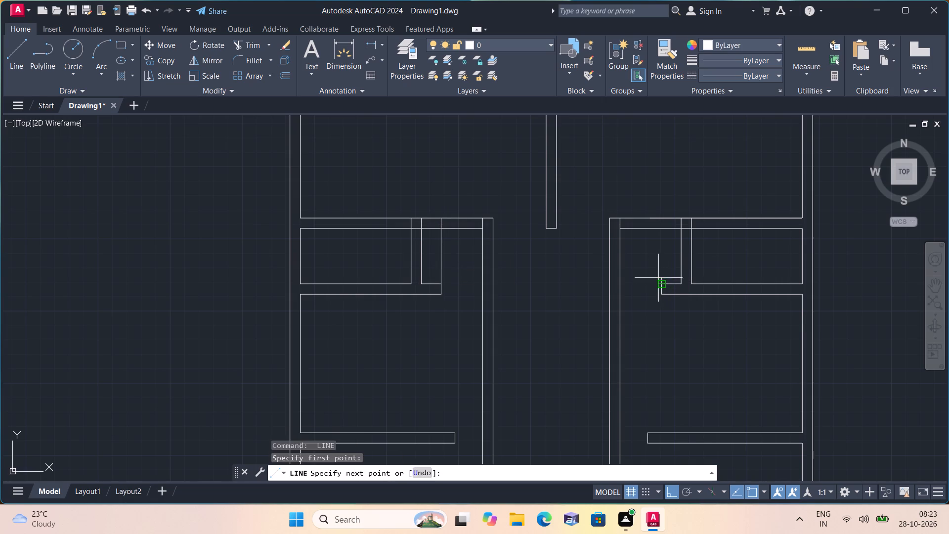
left_click(656, 219)
key("space")
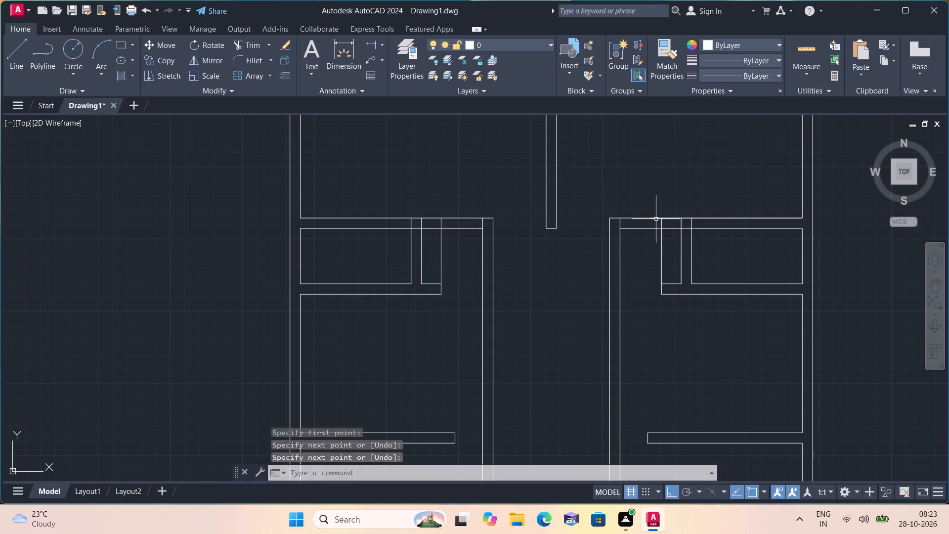
Trim both upper cross walls between the vertical lines and the corridor walls, plus overlapping pieces and the left vertical line between cross walls.
type("trim")
key("space")
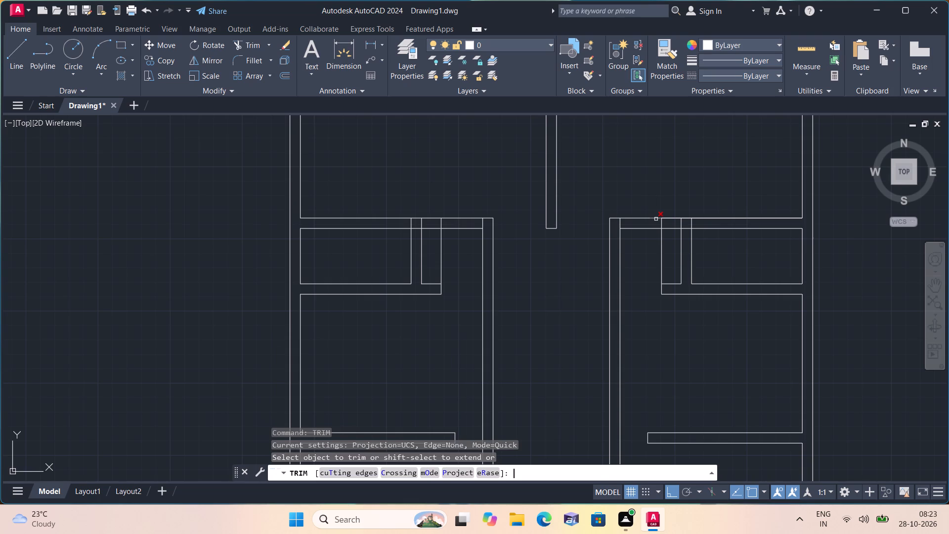
left_click_drag(640, 200, 647, 236)
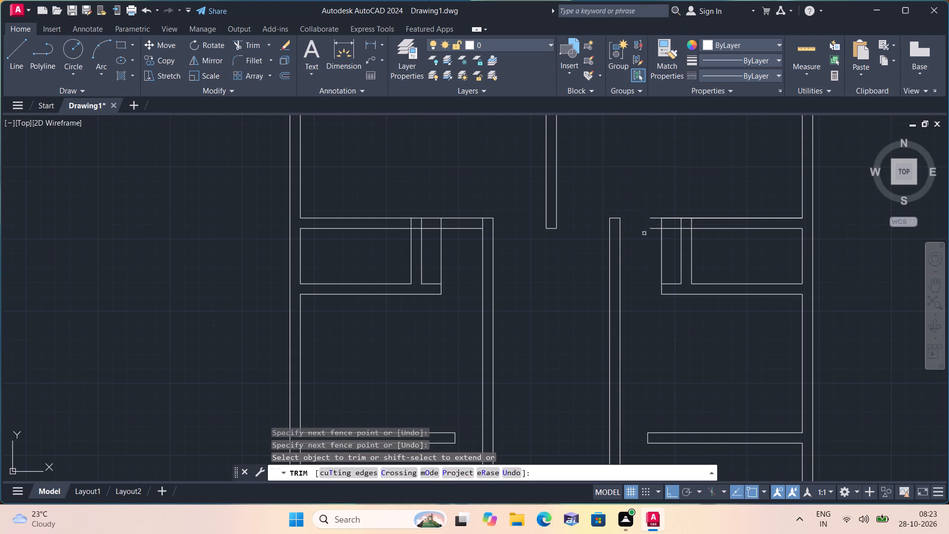
left_click_drag(647, 211, 654, 233)
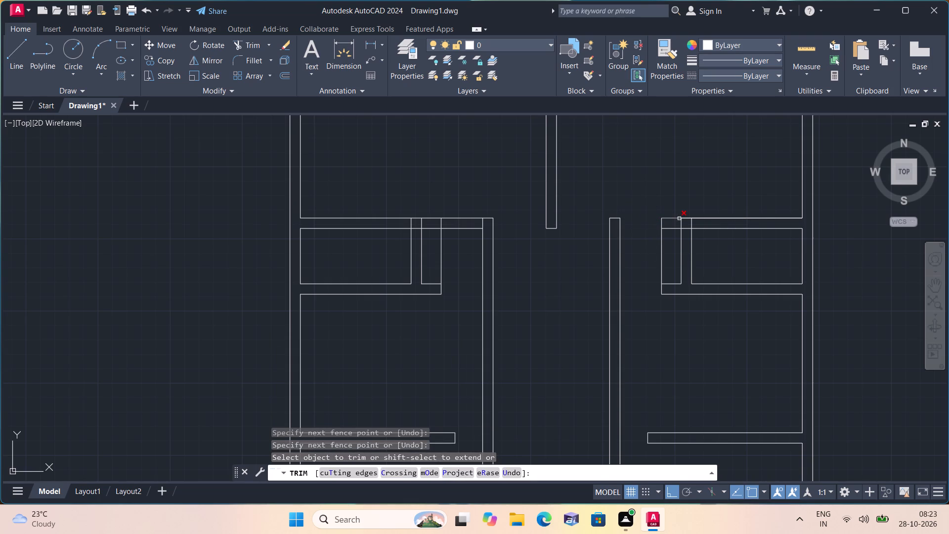
left_click(679, 219)
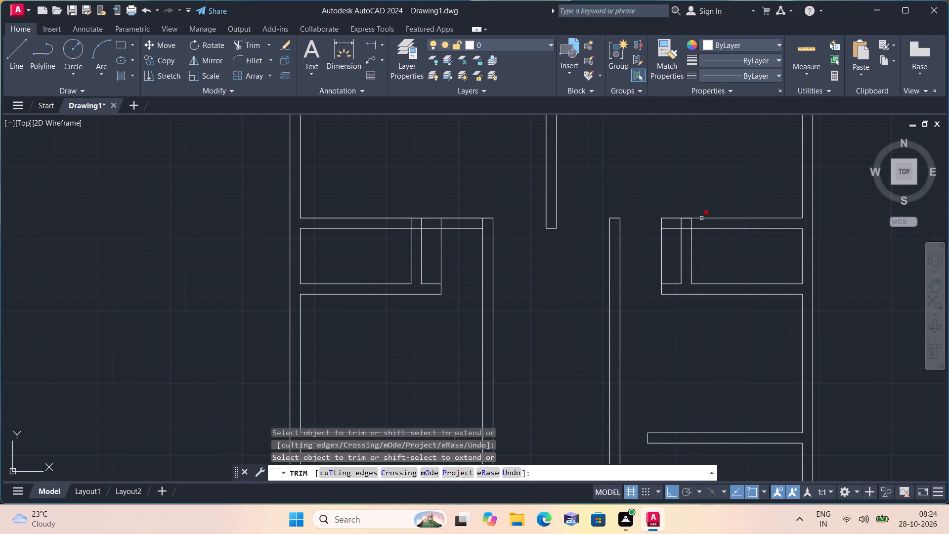
left_click(701, 218)
left_click(687, 219)
left_click_drag(472, 200, 474, 248)
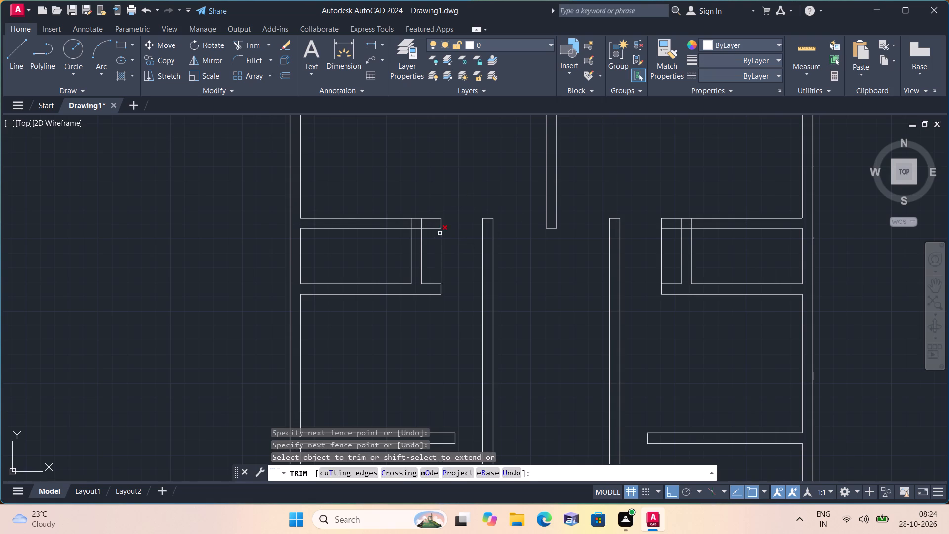
left_click_drag(434, 237, 456, 252)
Trim the lines crossing both short partitions' junctions with the upper cross walls, and the right vertical line between the cross walls.
scroll(405, 221, "up", 1)
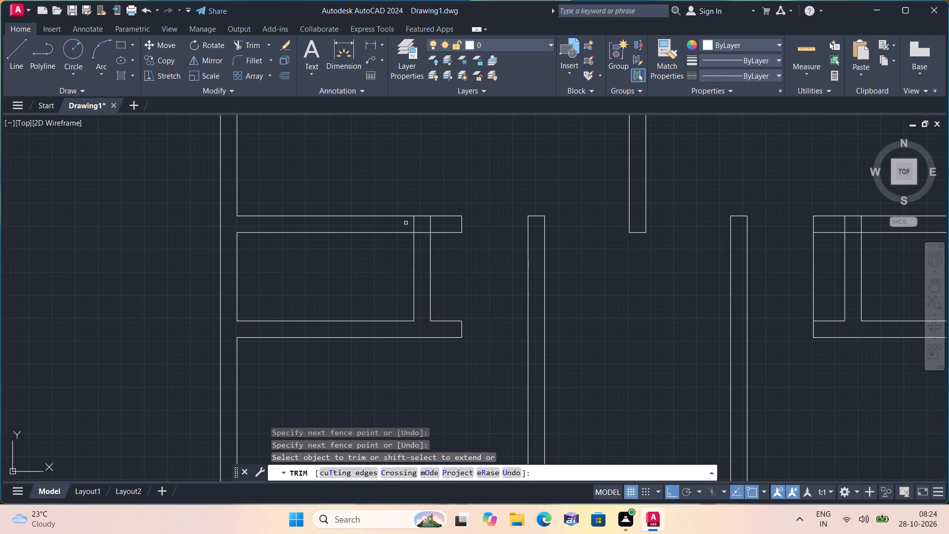
left_click(406, 224)
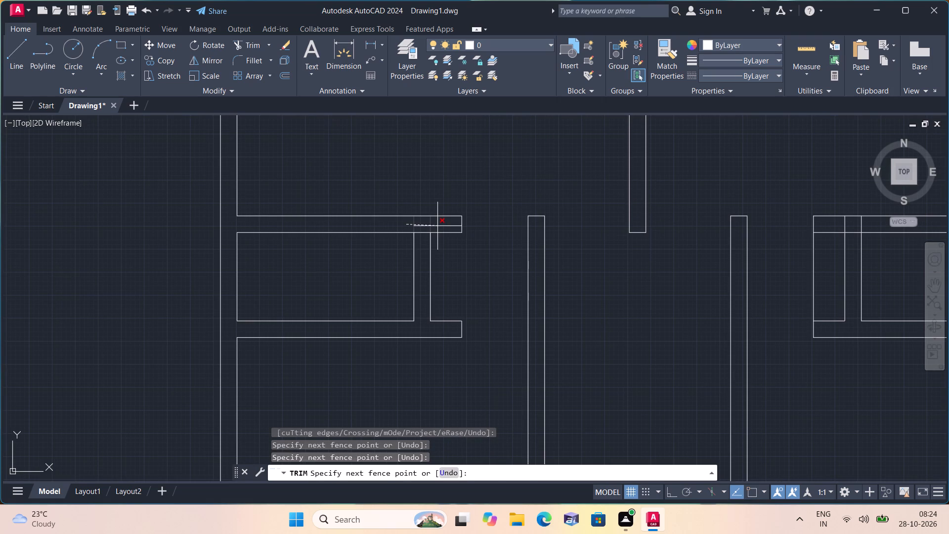
left_click(437, 226)
scroll(437, 226, "down", 2)
scroll(581, 227, "up", 1)
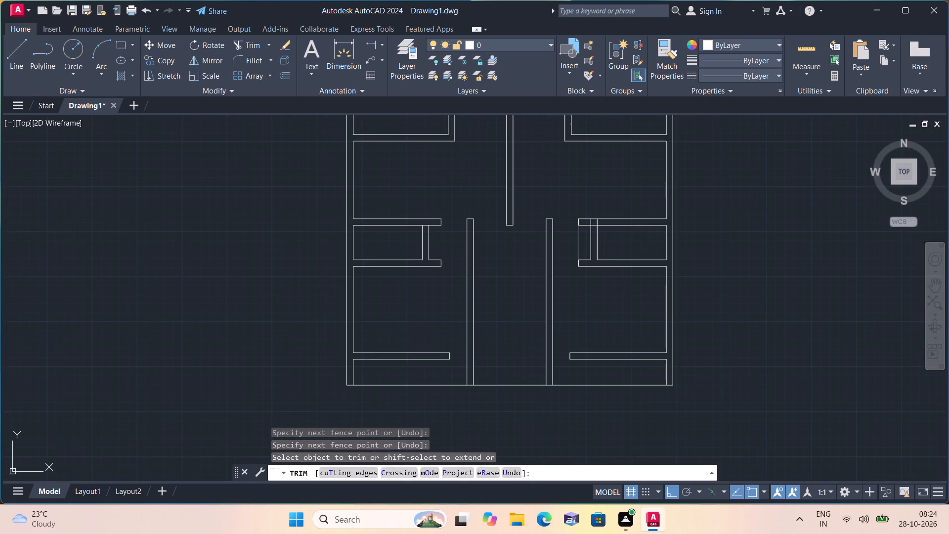
scroll(581, 227, "up", 1)
left_click(592, 216)
left_click(631, 217)
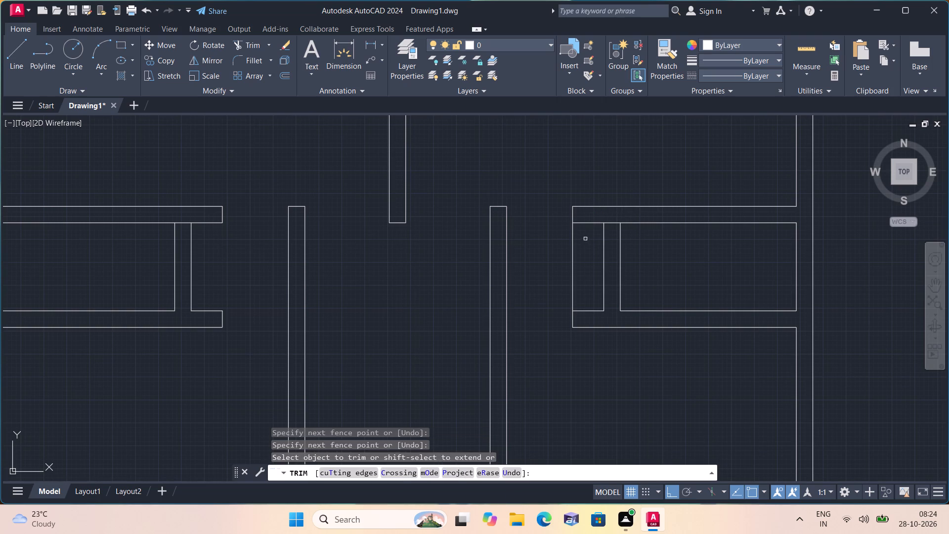
left_click_drag(581, 240, 568, 258)
scroll(567, 257, "down", 1)
middle_click_drag(566, 256, 551, 210)
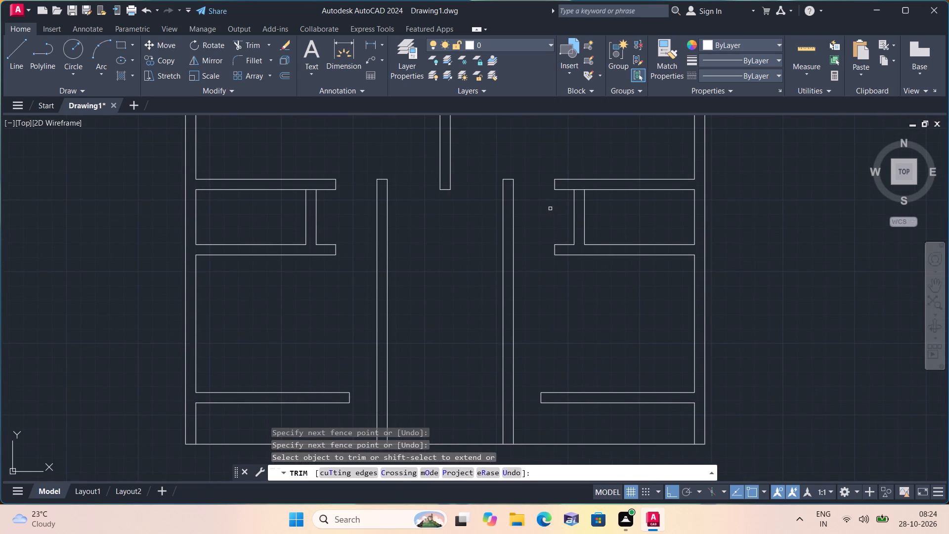
key("space")
Draw a line 2' down the left short partition's outer edge from the upper cross wall, and continue it across the partition.
type("l")
key("space")
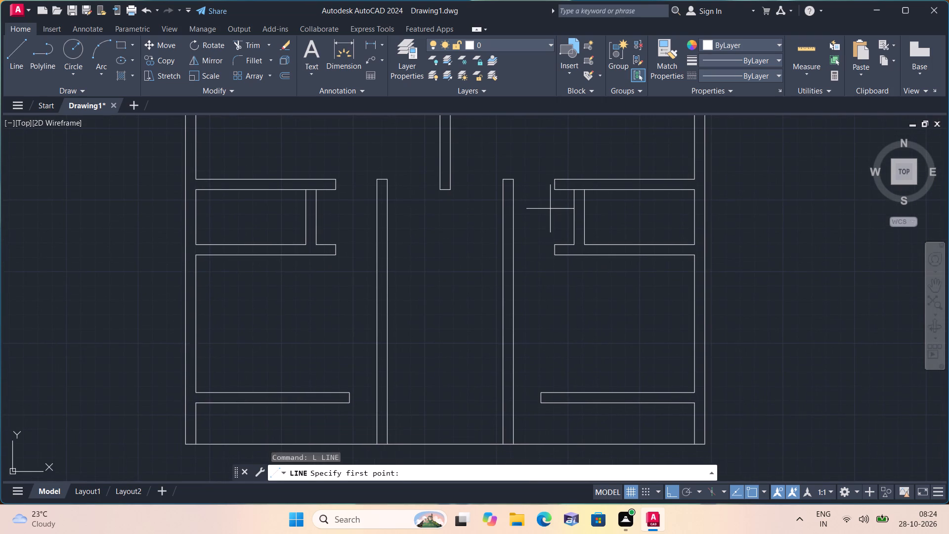
scroll(287, 191, "up", 1)
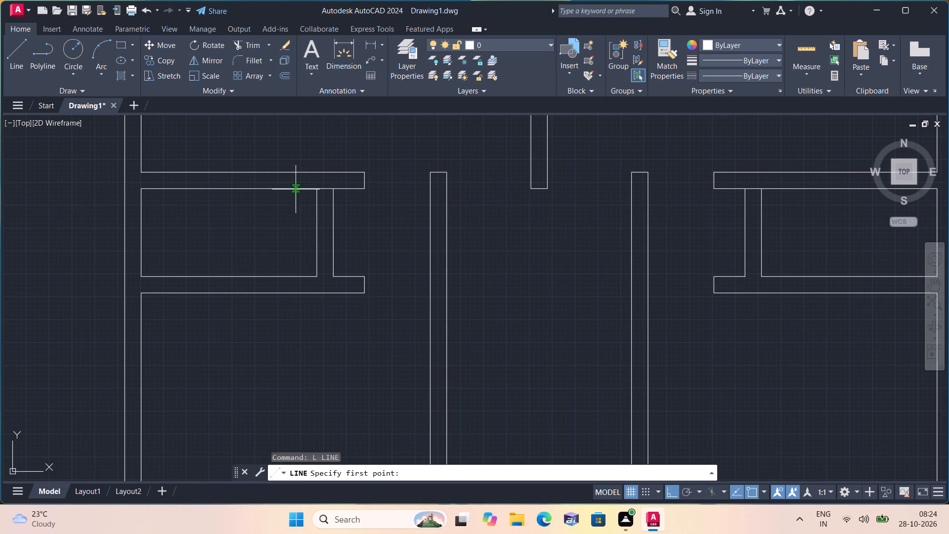
left_click(313, 189)
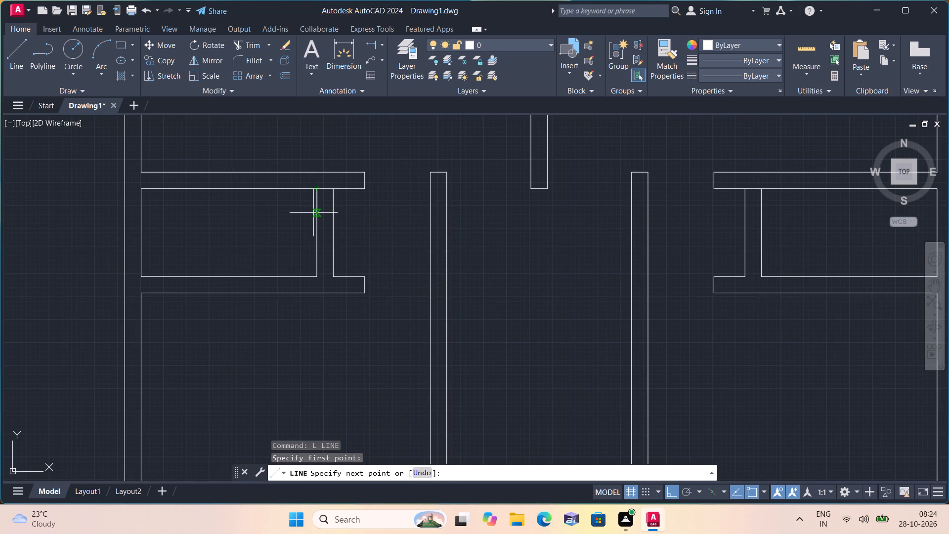
type("2'")
key("space")
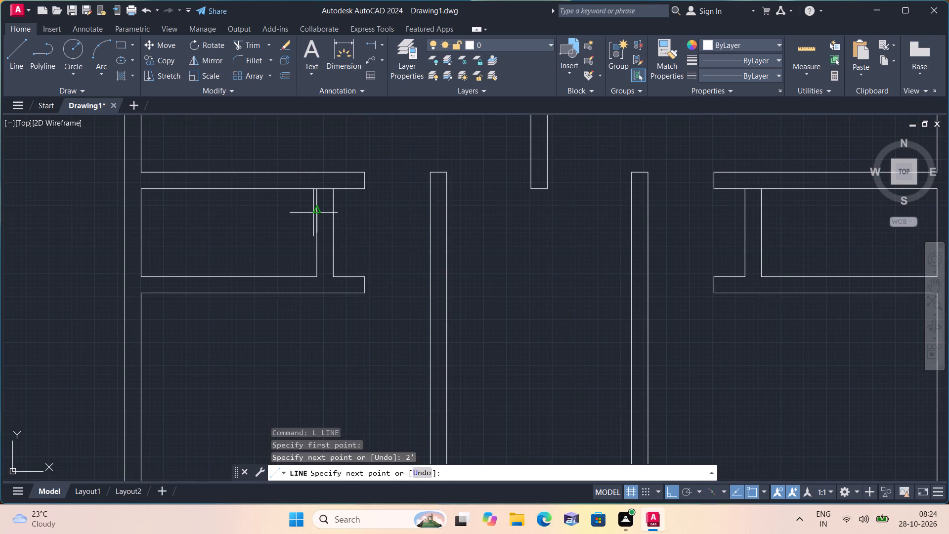
left_click(335, 233)
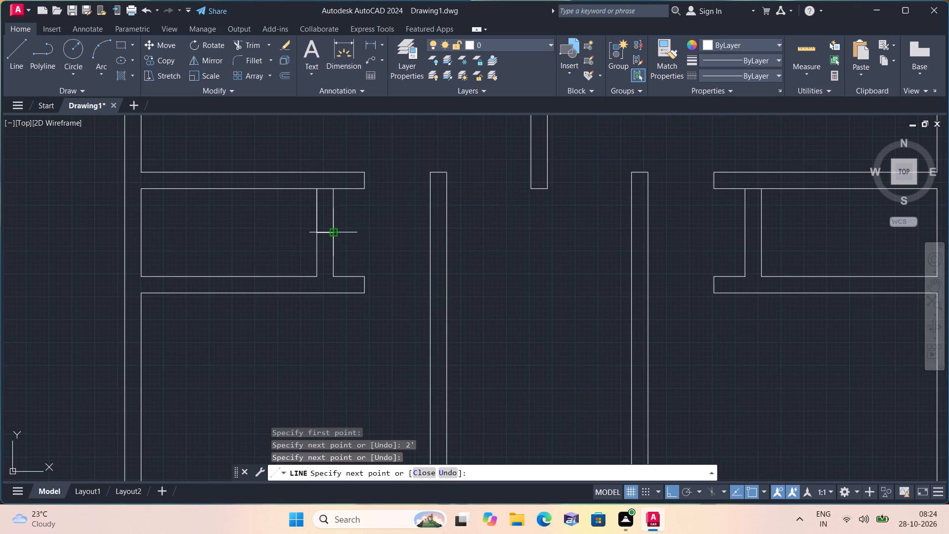
key("space")
Draw a line 2' down the right short partition's corridor-side edge from the upper cross wall, and continue it across the partition.
key("space")
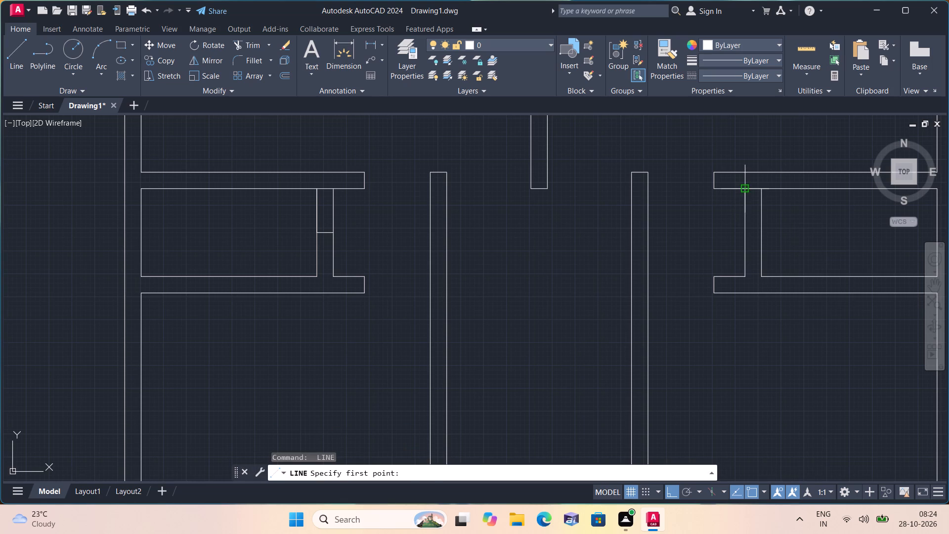
left_click(746, 191)
type("2'")
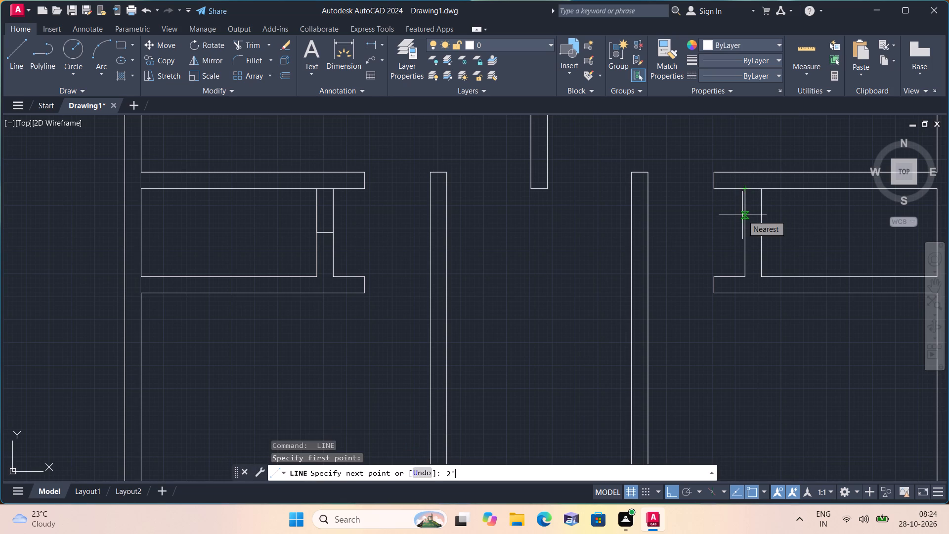
key("space")
left_click(764, 228)
key("space")
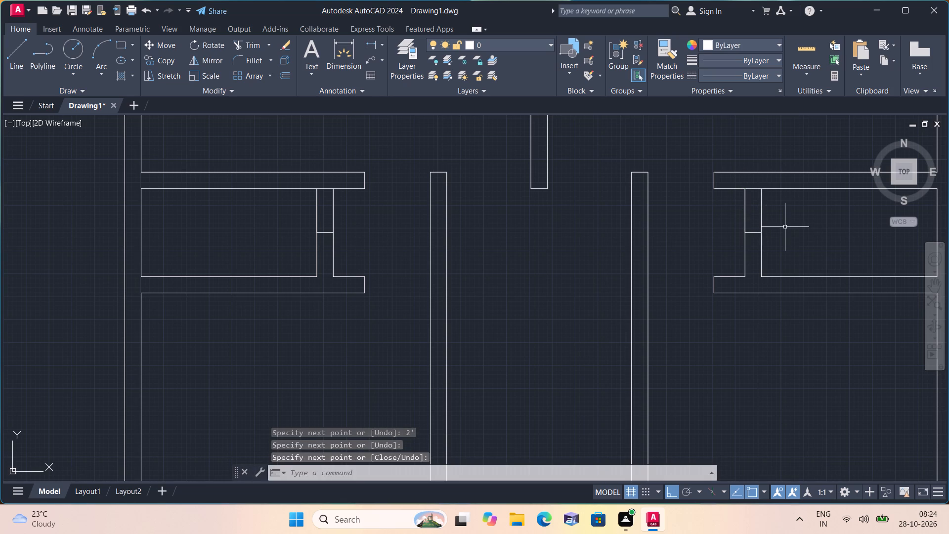
Trim the upper 2' of both short partitions below the upper cross walls to open the doorways.
type("trim")
key("space")
left_click_drag(785, 214, 785, 213)
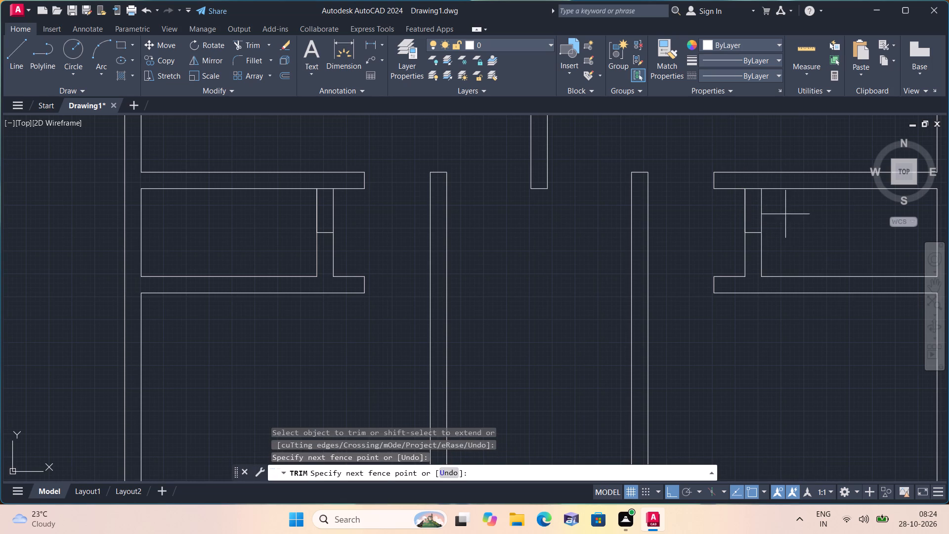
left_click_drag(785, 213, 742, 211)
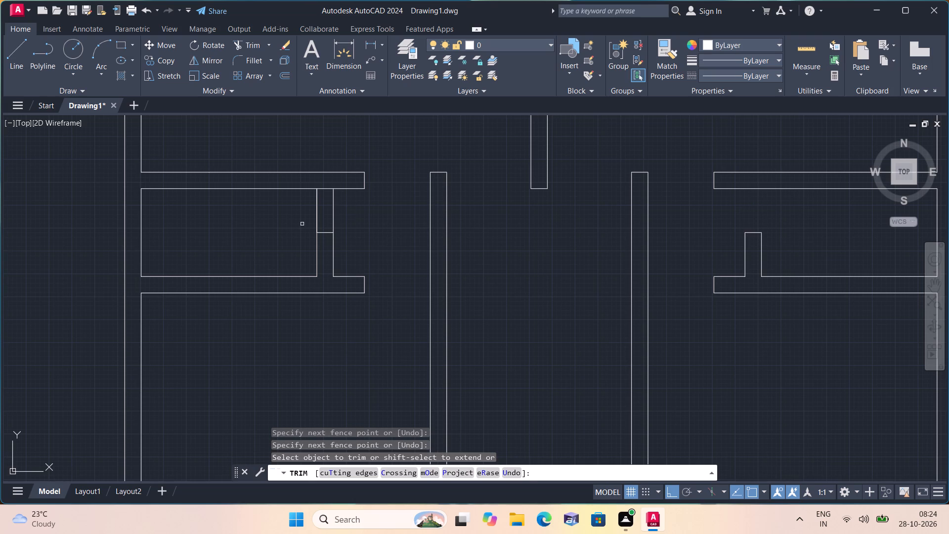
left_click_drag(284, 217, 364, 216)
scroll(364, 217, "down", 1)
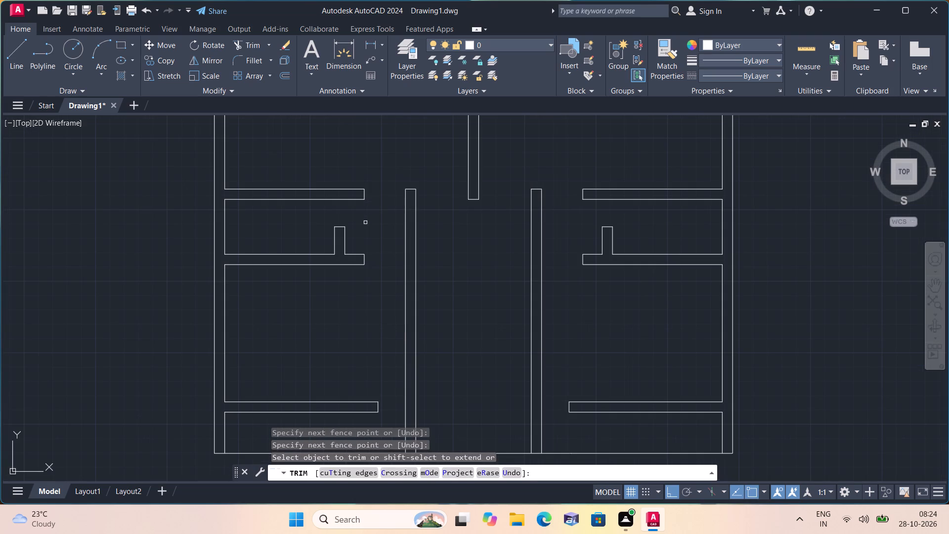
key("Escape")
Draw a horizontal line from the left lower cross wall's upper end corner across both corridor walls to the right wall's outer edge.
scroll(371, 229, "down", 1)
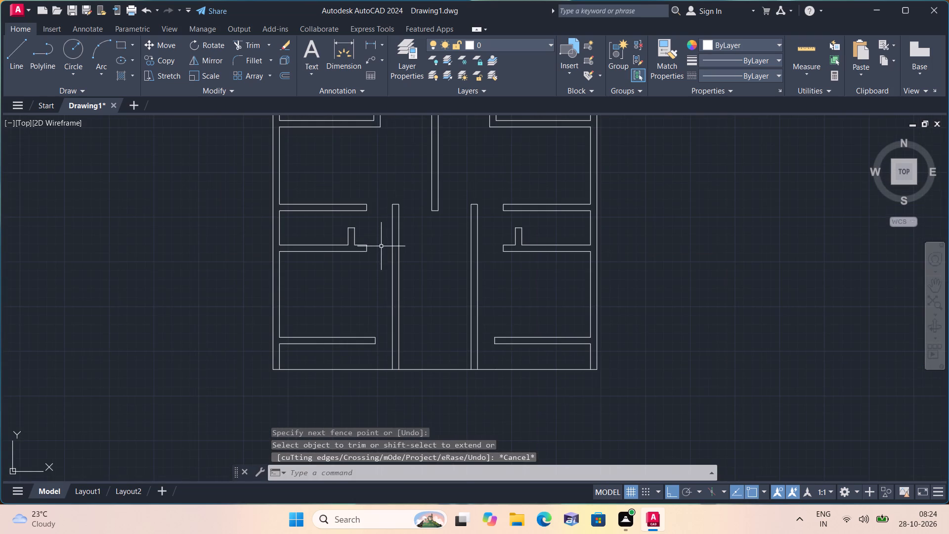
middle_click_drag(382, 247, 371, 189)
key("l")
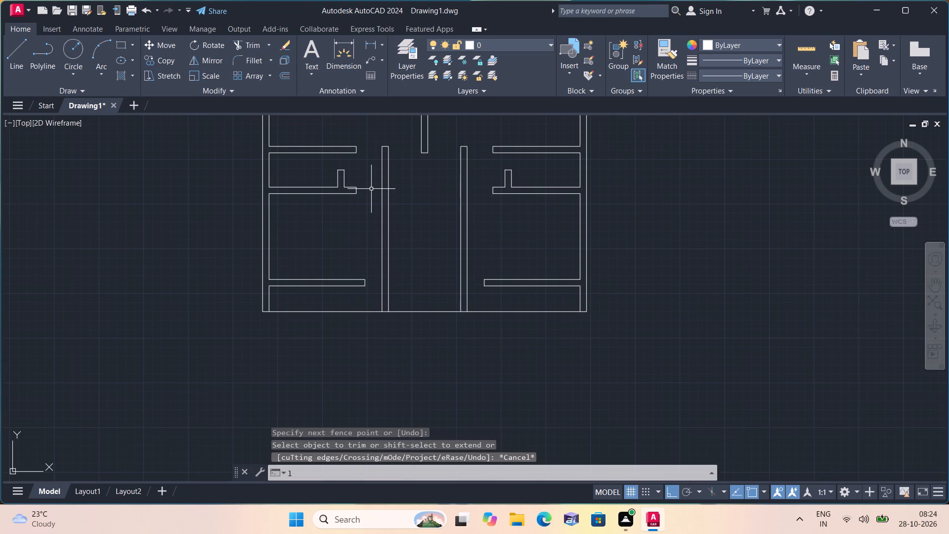
key("space")
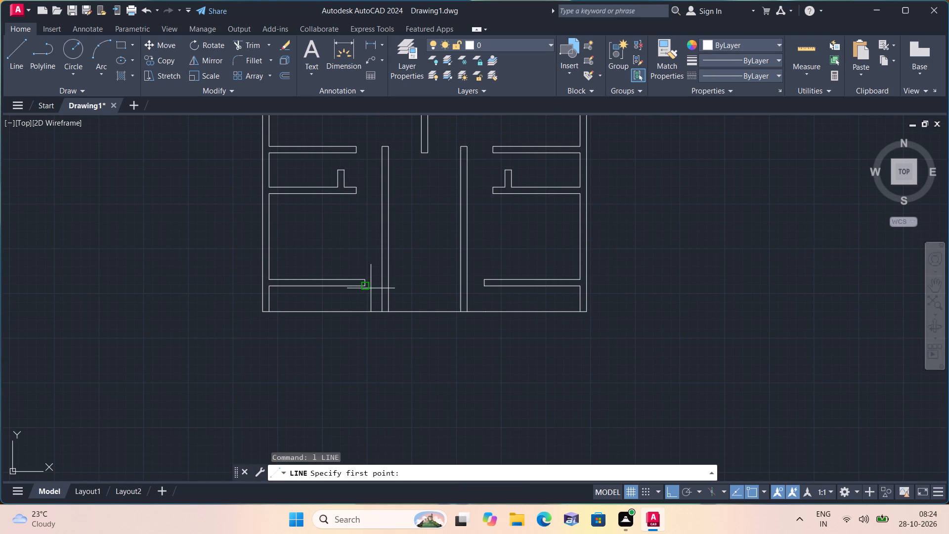
left_click(364, 280)
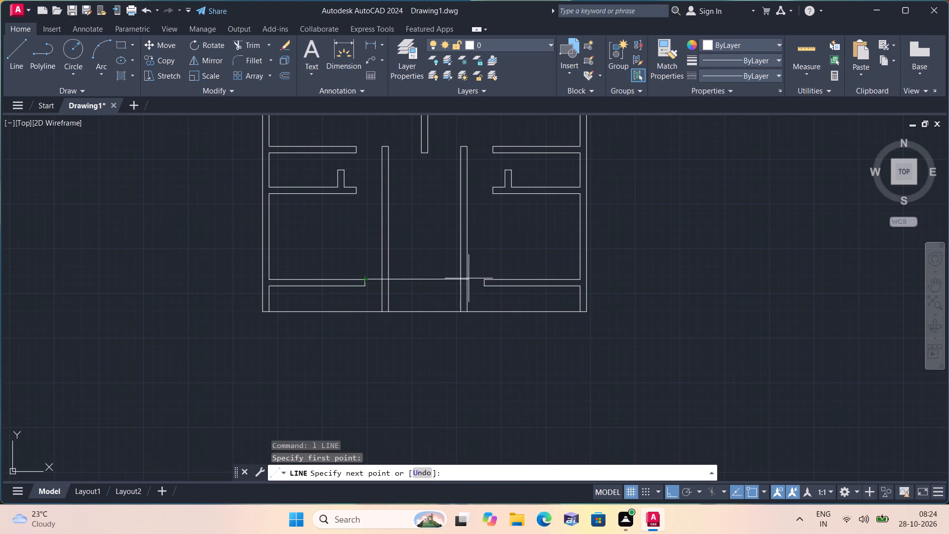
left_click(469, 278)
key("space")
Trim the new line left of the corridor and inside both corridor walls, keeping only the part between the walls.
scroll(409, 269, "up", 1)
type("tr")
type("im")
key("space")
scroll(342, 286, "up", 1)
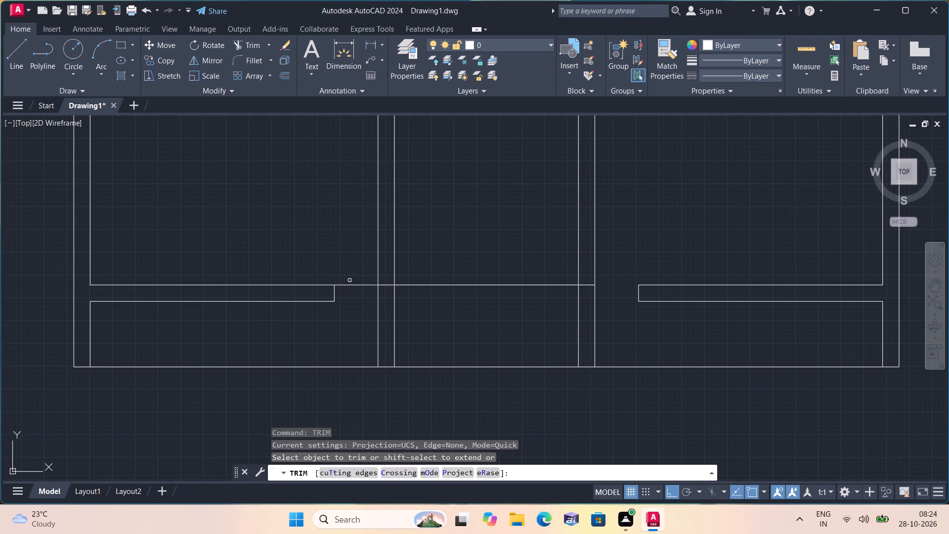
left_click_drag(350, 278, 354, 305)
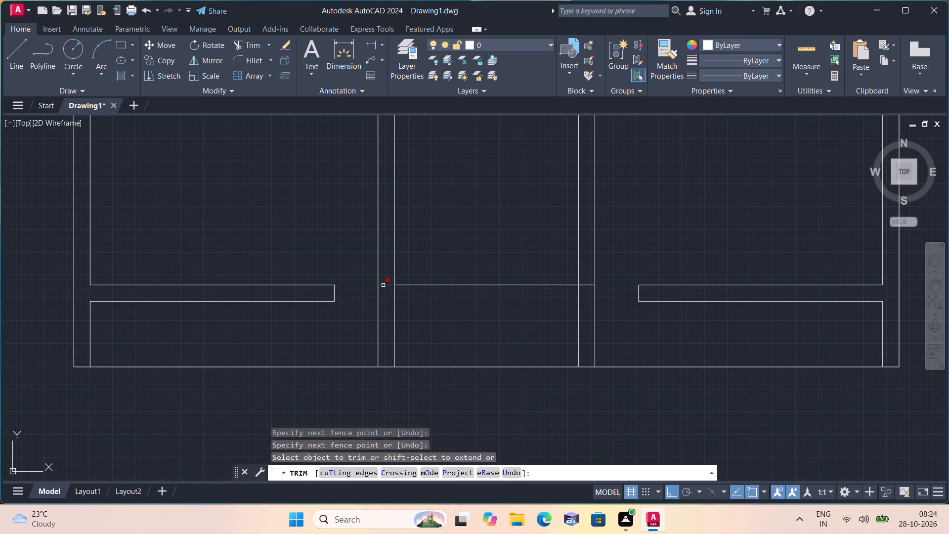
left_click(383, 285)
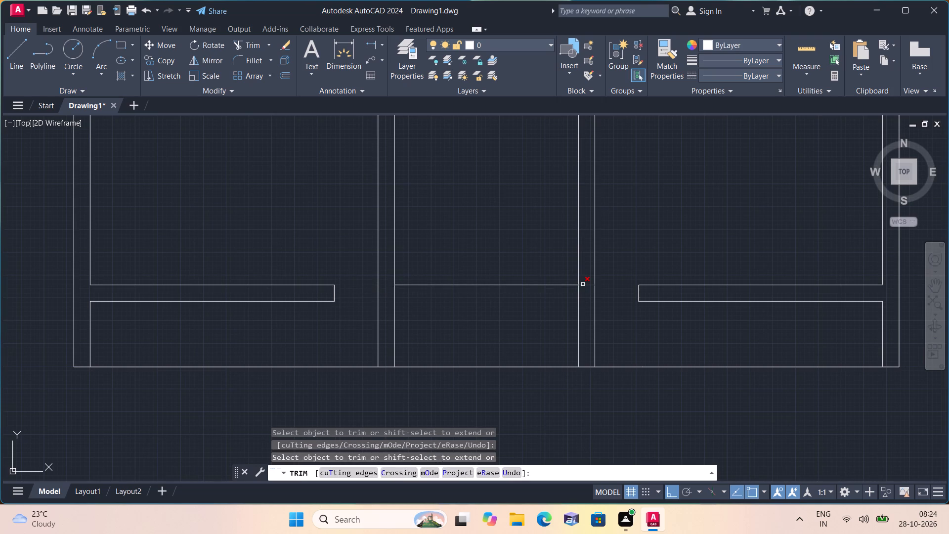
left_click(583, 284)
scroll(583, 284, "down", 1)
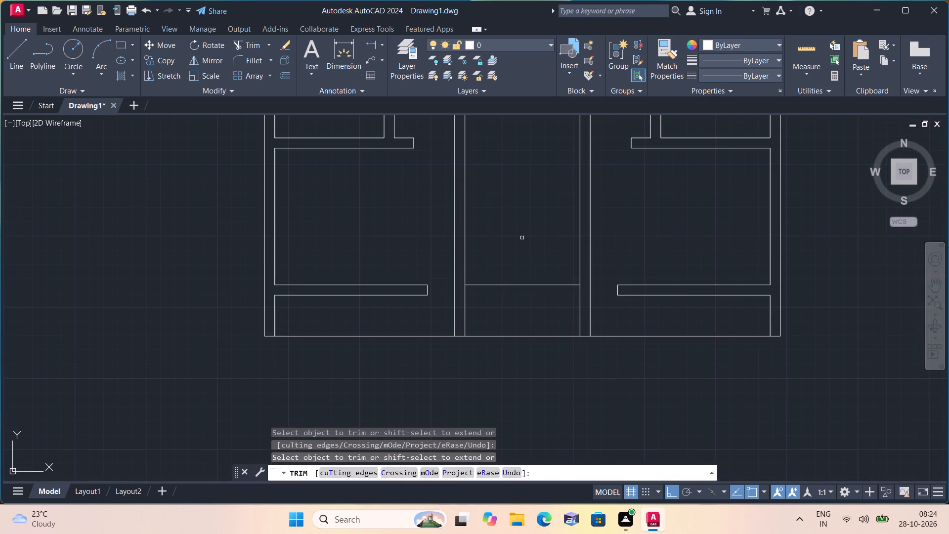
key("space")
Offset the line between the corridor walls upward by 10", repeating from each new line to make four stair treads.
type("off")
key("space")
type("10\"")
key("space")
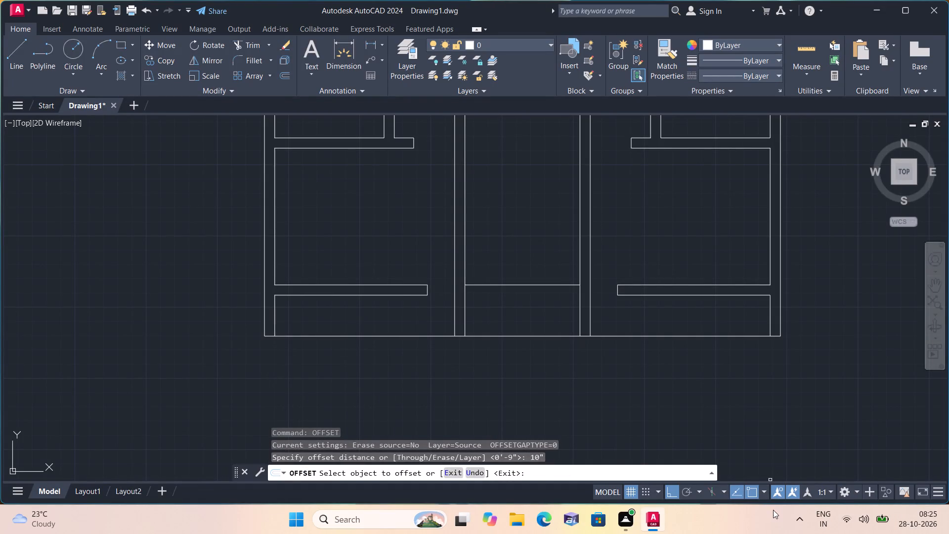
left_click(524, 286)
left_click(520, 265)
left_click(522, 274)
left_click(520, 254)
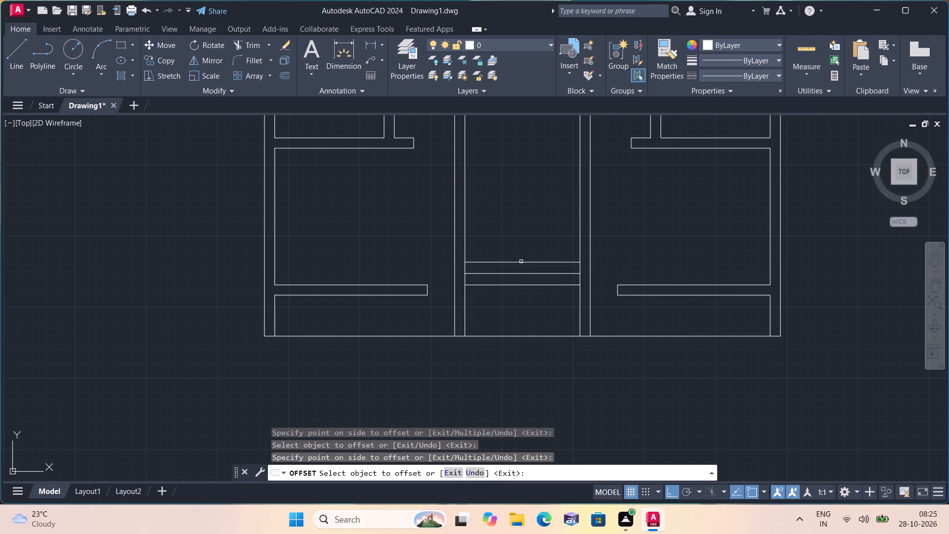
left_click(521, 263)
left_click(515, 233)
left_click(518, 250)
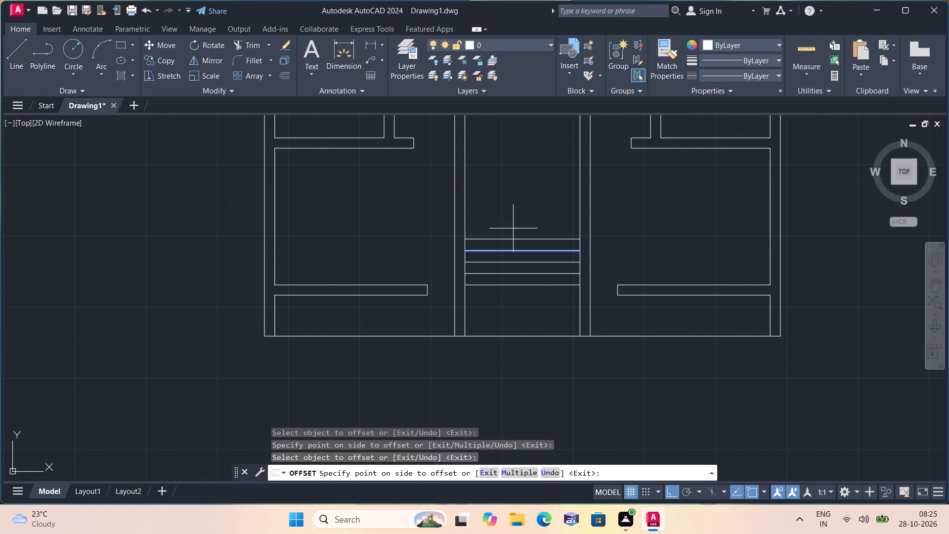
left_click(512, 224)
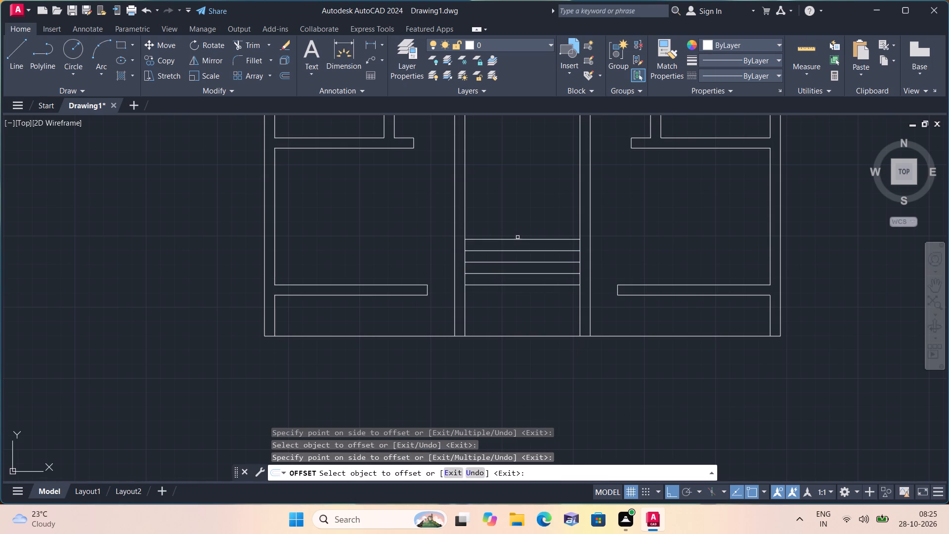
Continue offsetting the topmost tread line upward by 10" to add seven more stair treads.
left_click(518, 237)
left_click(509, 218)
left_click(518, 238)
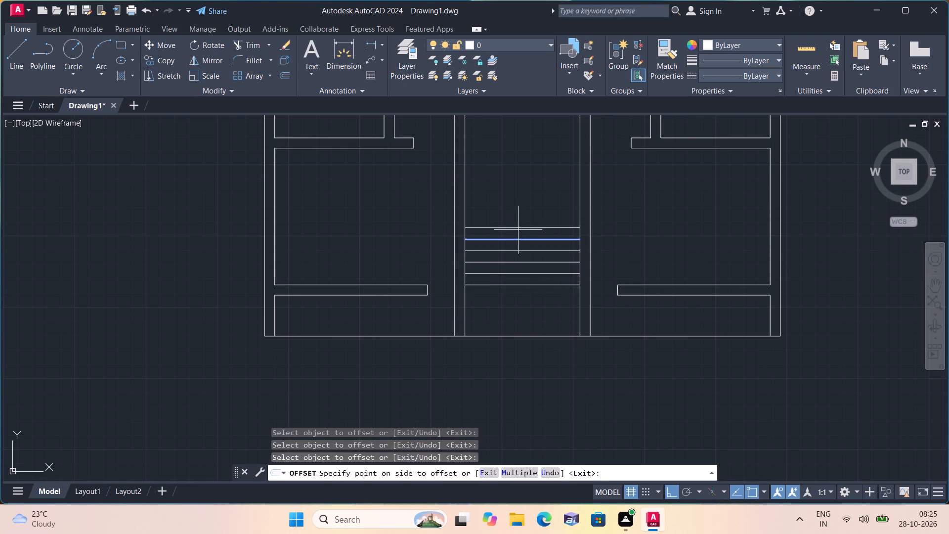
left_click(518, 222)
left_click(519, 229)
left_click(519, 207)
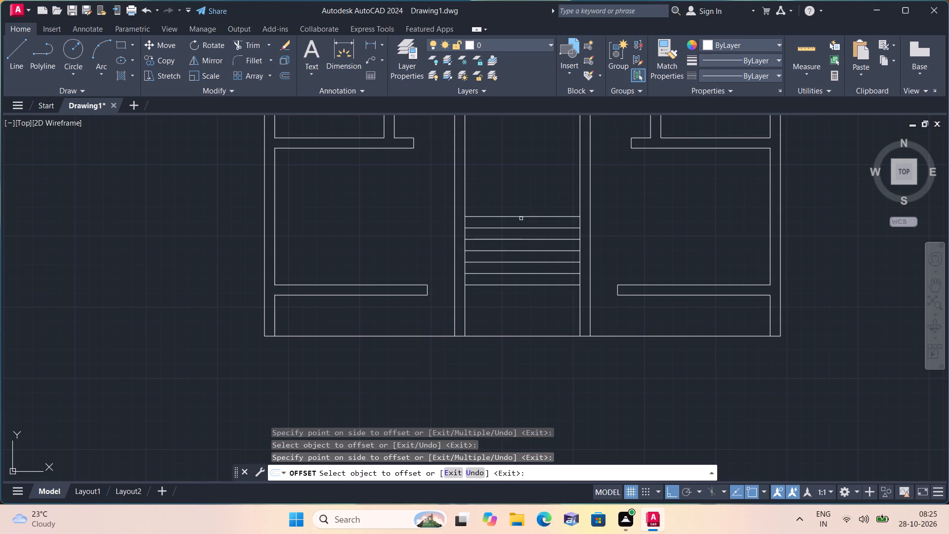
left_click(521, 218)
left_click(518, 194)
left_click(522, 206)
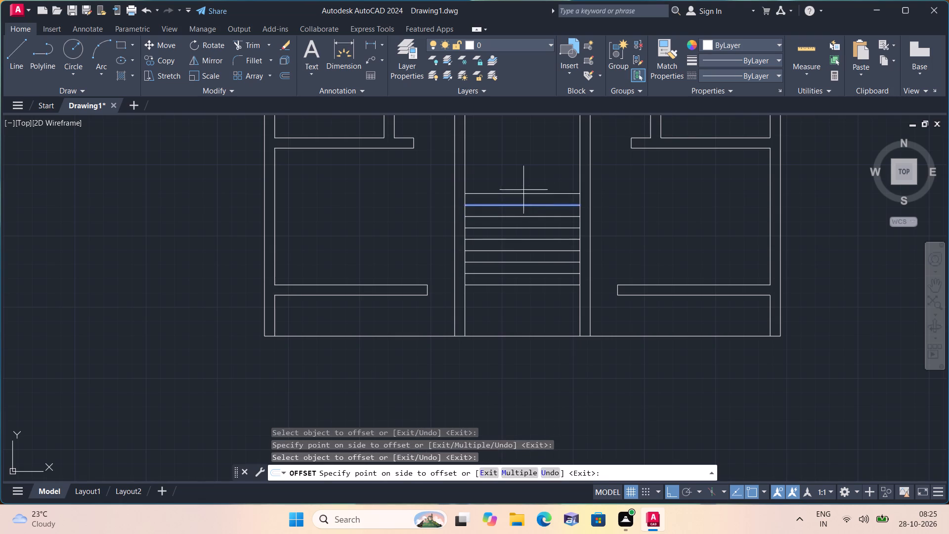
left_click(524, 186)
left_click(527, 192)
left_click(529, 170)
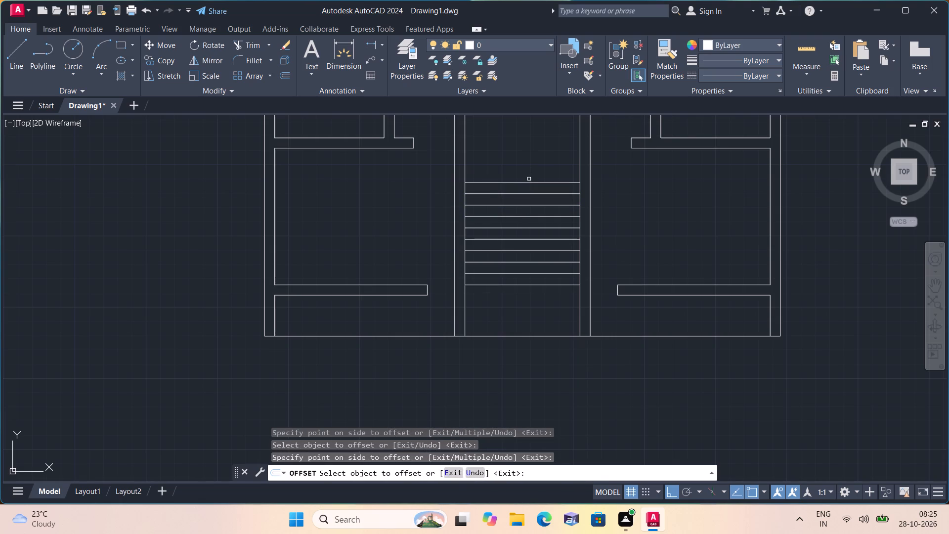
left_click(530, 181)
left_click(530, 169)
left_click(531, 171)
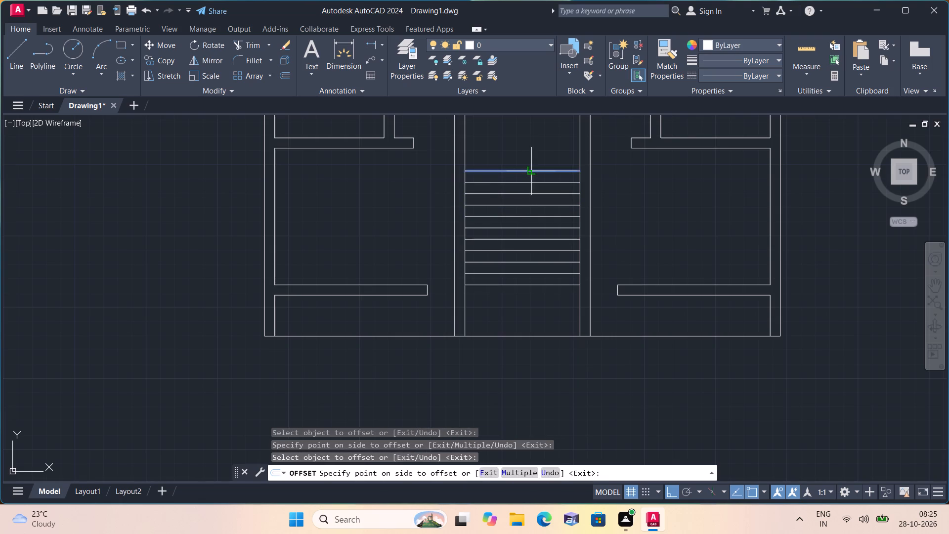
left_click(531, 147)
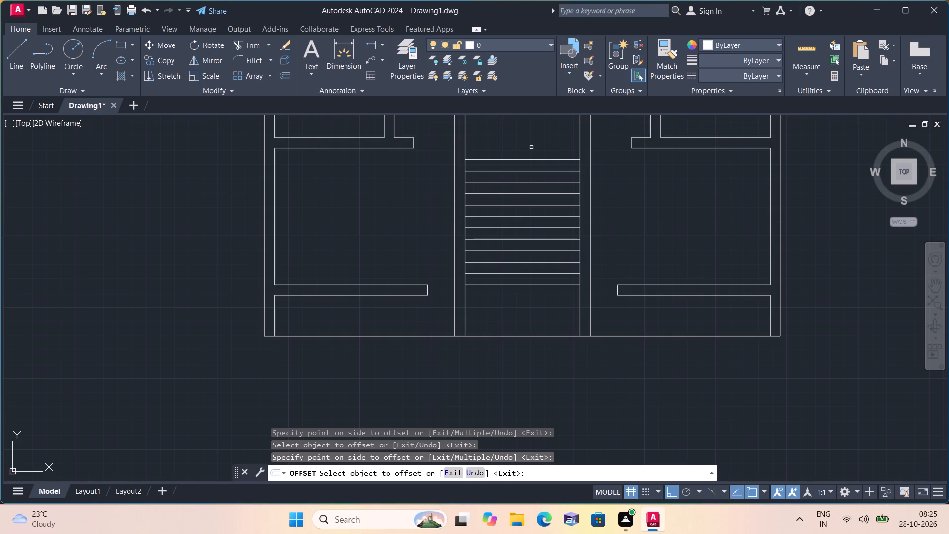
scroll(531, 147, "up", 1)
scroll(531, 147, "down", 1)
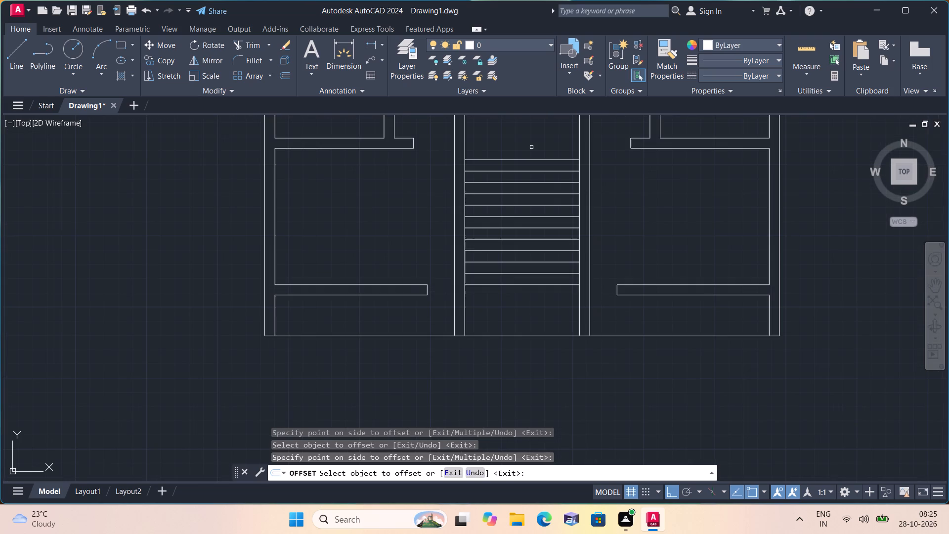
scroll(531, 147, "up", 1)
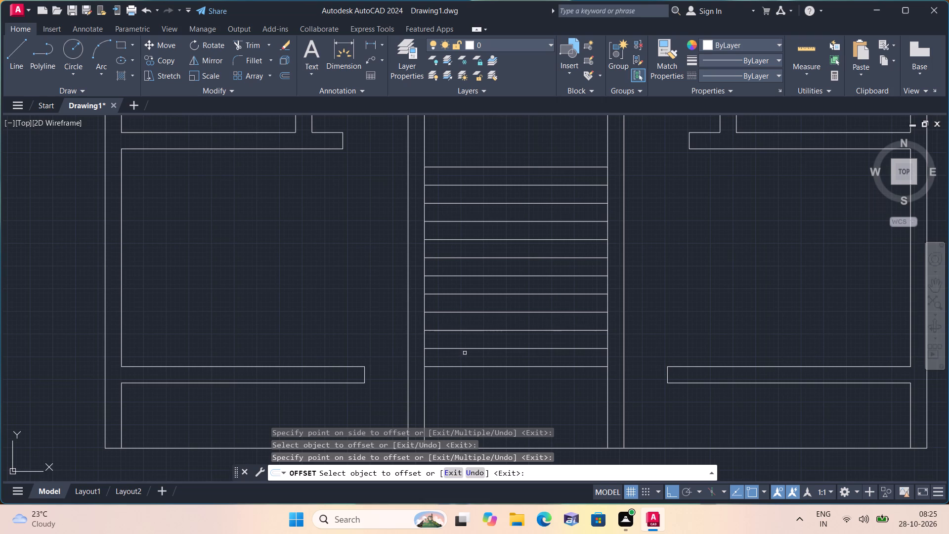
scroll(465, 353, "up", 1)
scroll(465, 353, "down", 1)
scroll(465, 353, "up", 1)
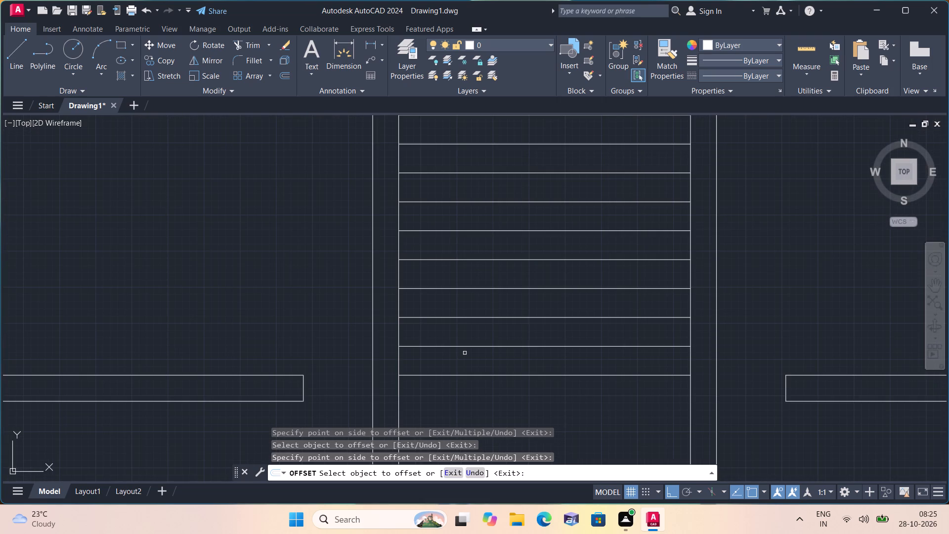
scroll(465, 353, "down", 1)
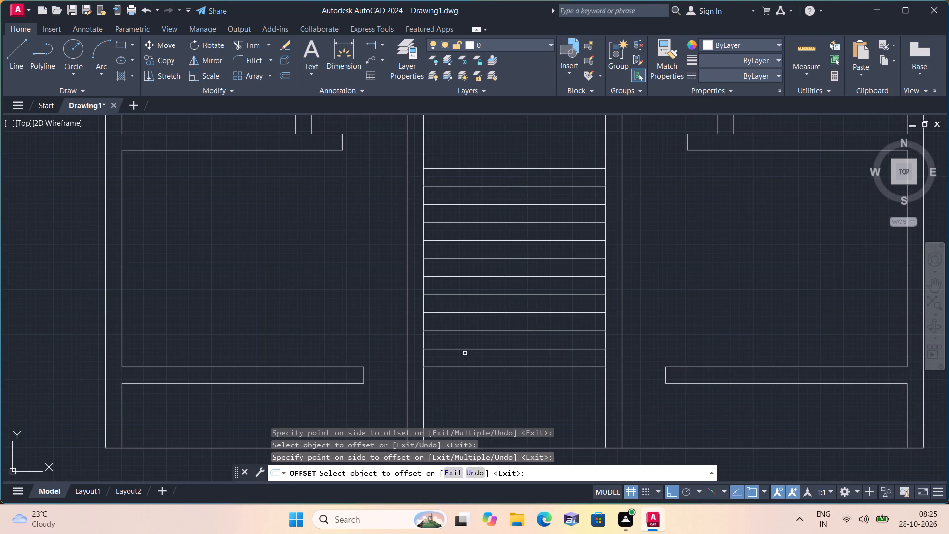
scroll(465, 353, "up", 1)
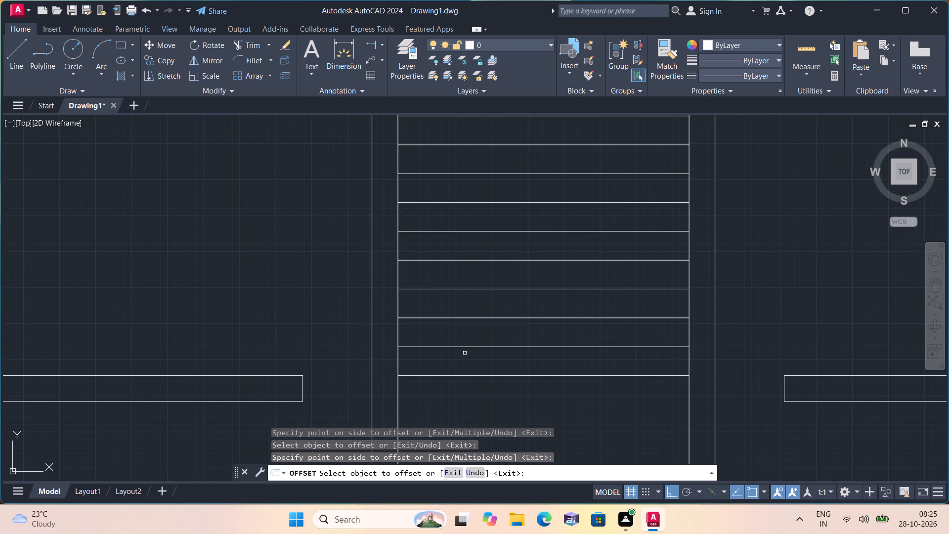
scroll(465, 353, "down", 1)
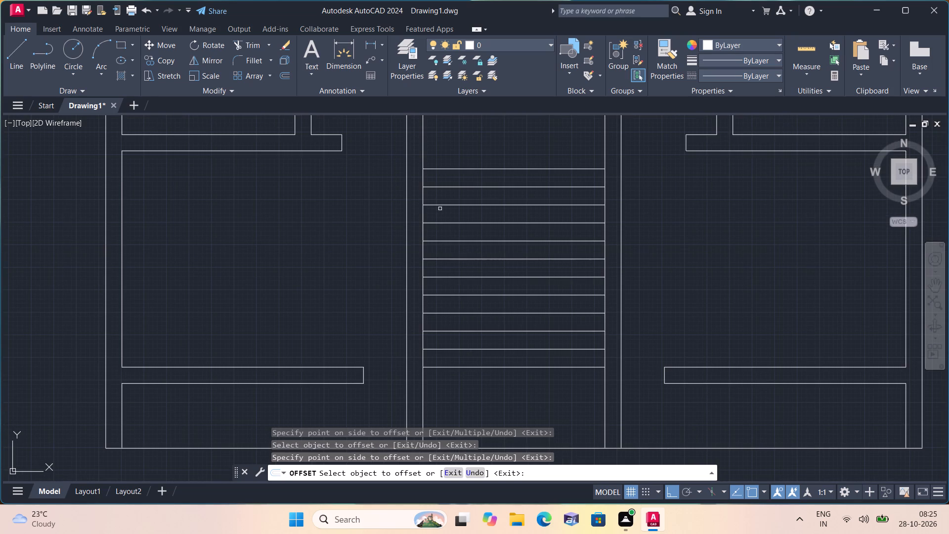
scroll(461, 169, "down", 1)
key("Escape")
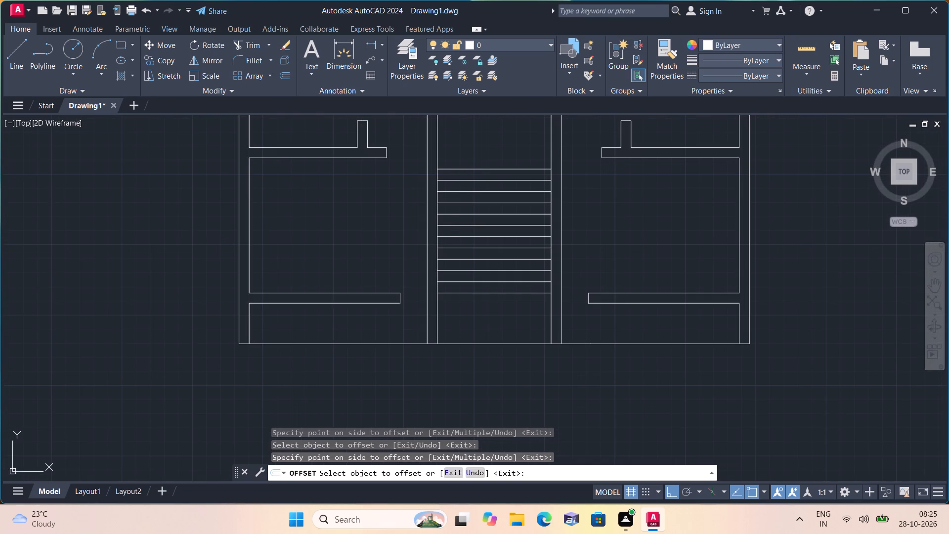
Draw a U-shaped stair direction line from the top tread about 10'-6" down past the bottom tread, across, and back up to the top tread.
scroll(471, 153, "down", 1)
key("l")
key("space")
scroll(461, 160, "up", 1)
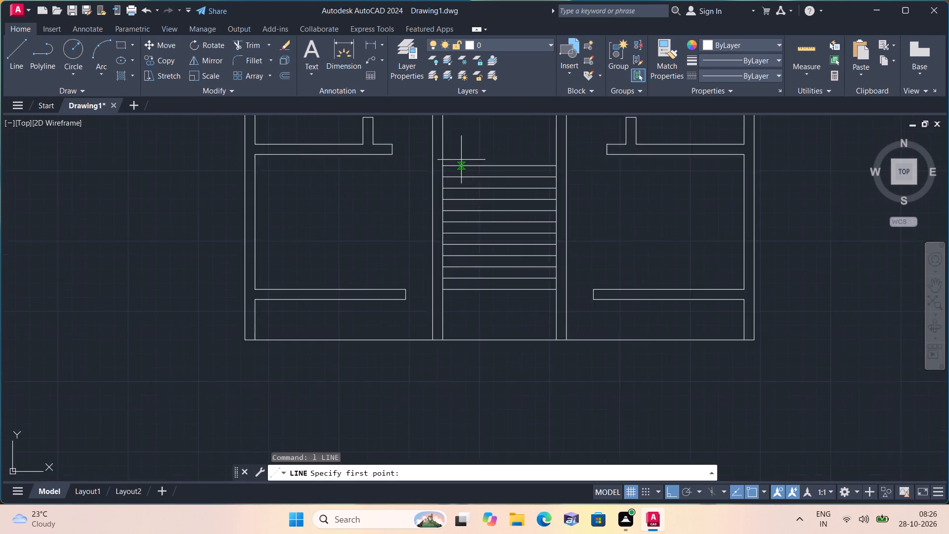
scroll(461, 160, "up", 1)
left_click(482, 168)
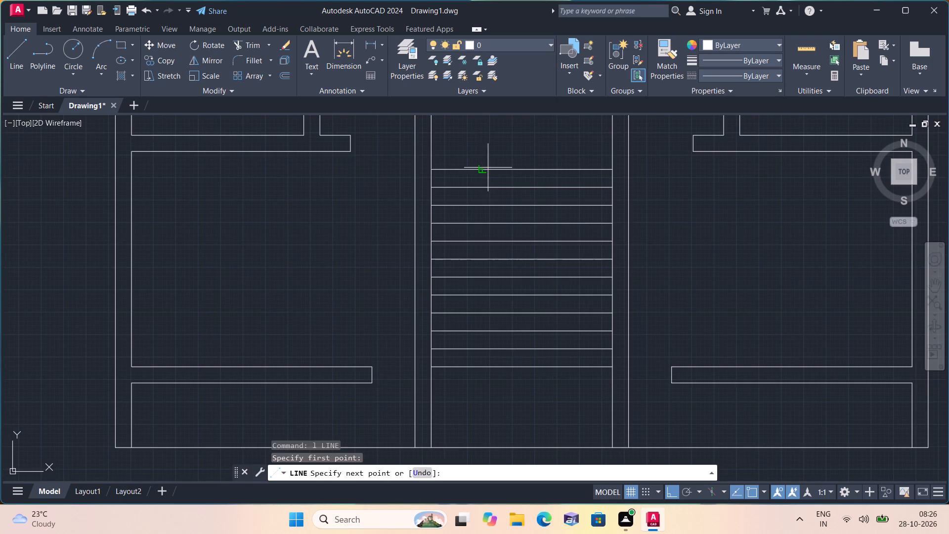
middle_click_drag(499, 293, 499, 217)
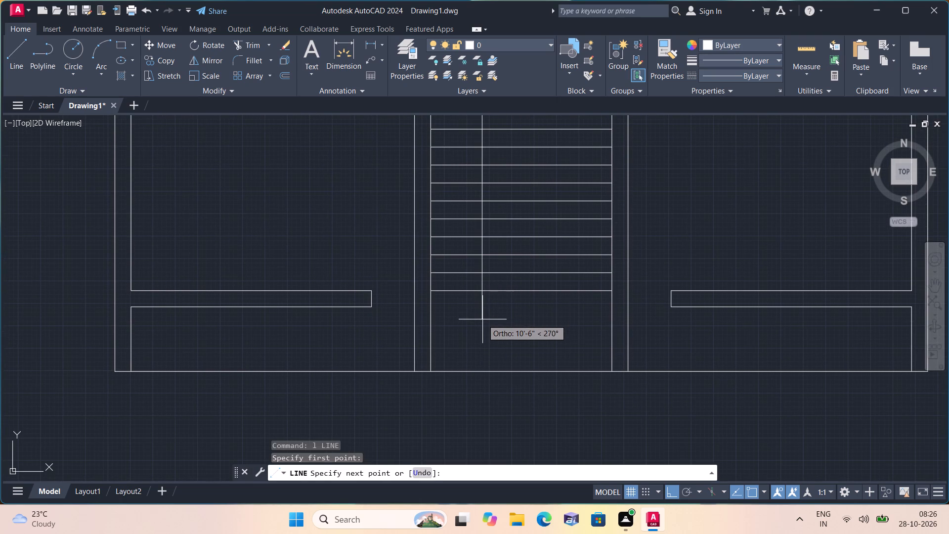
left_click(482, 319)
left_click(563, 318)
scroll(565, 190, "down", 1)
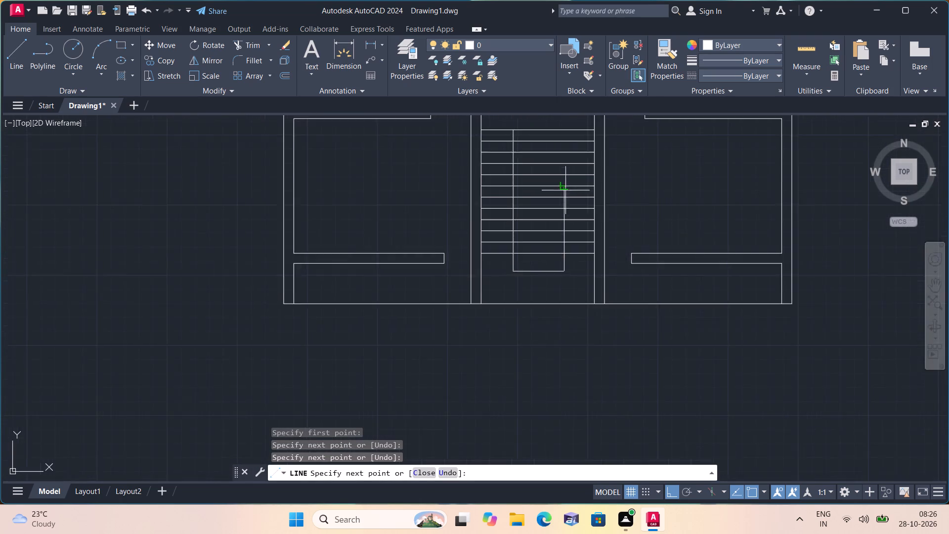
middle_click_drag(565, 190, 561, 283)
scroll(563, 222, "up", 2)
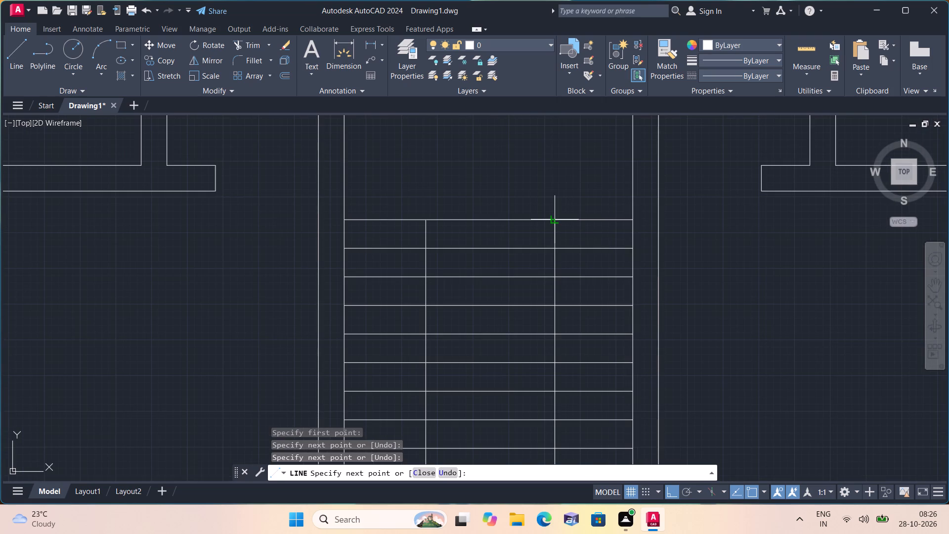
left_click(552, 215)
With Ortho off, draw a slanted arrowhead stroke from the direction line's final upper end down-left to the second tread from the top.
key("F8")
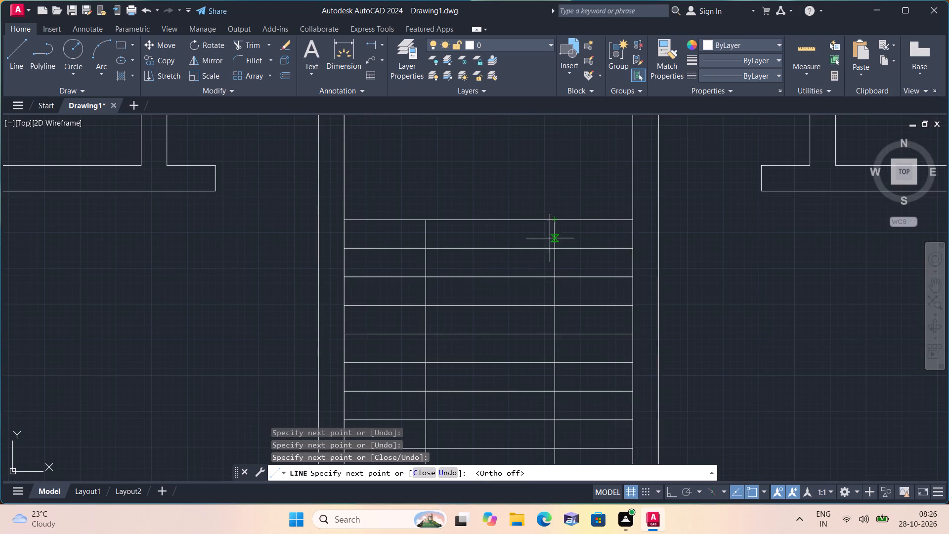
scroll(545, 261, "up", 1)
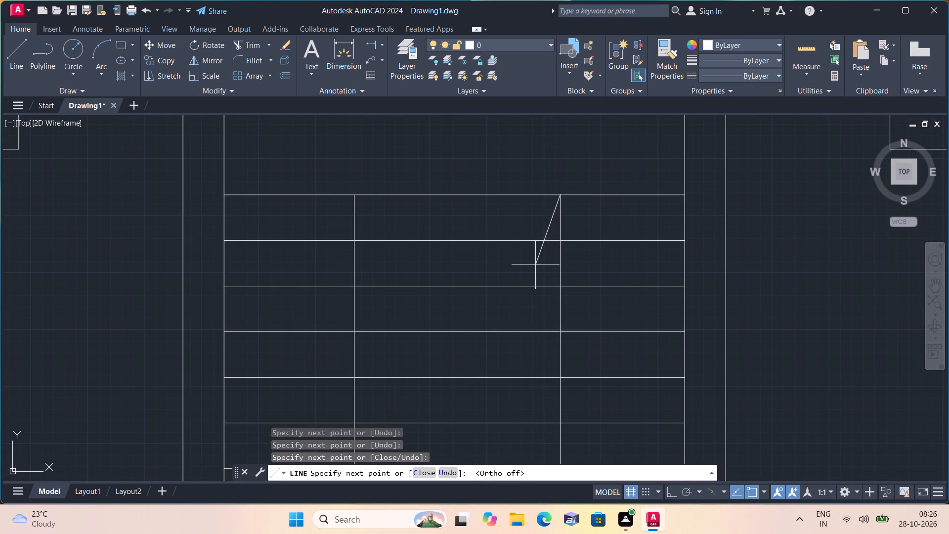
left_click(531, 241)
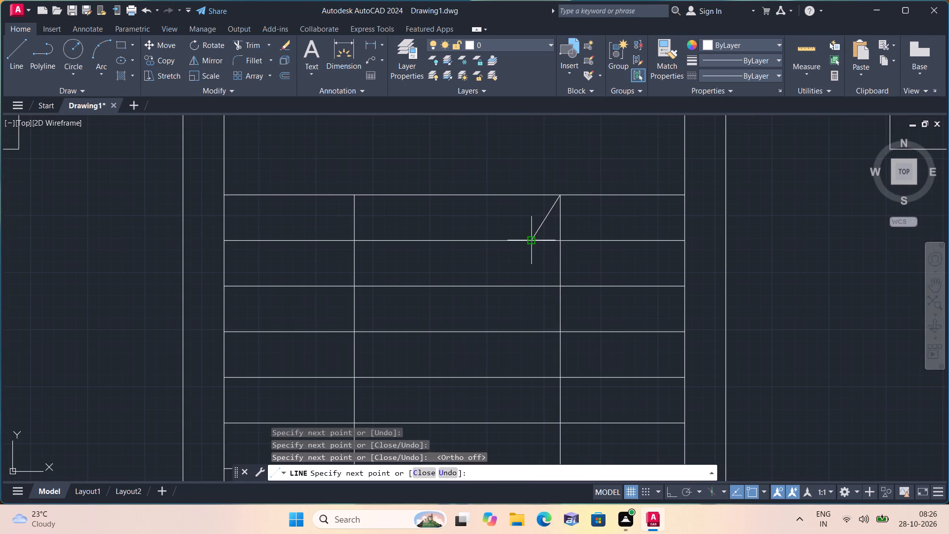
key("space")
Mirror the slanted arrowhead stroke about the vertical direction line with Ortho on, keeping the source stroke.
scroll(533, 229, "up", 1)
left_click(551, 234)
left_click(523, 213)
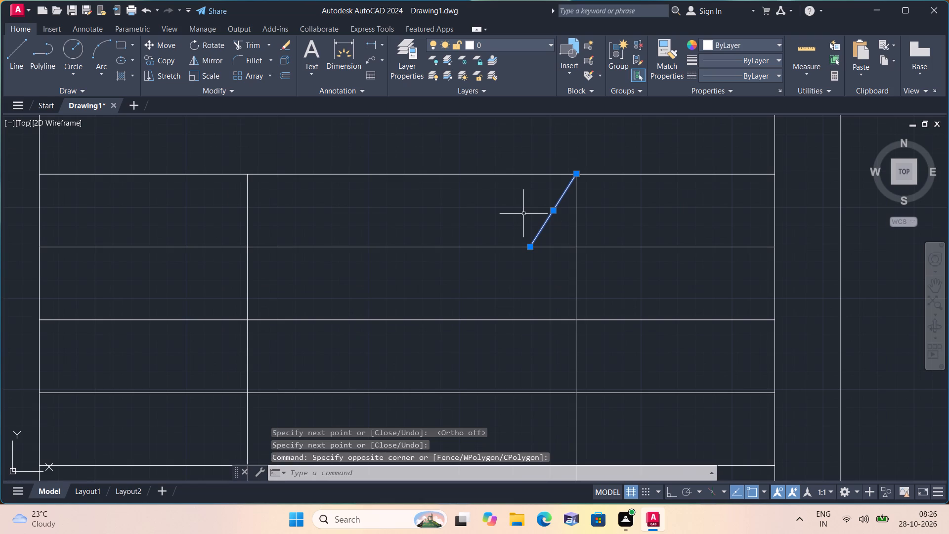
key("F8")
left_click(208, 57)
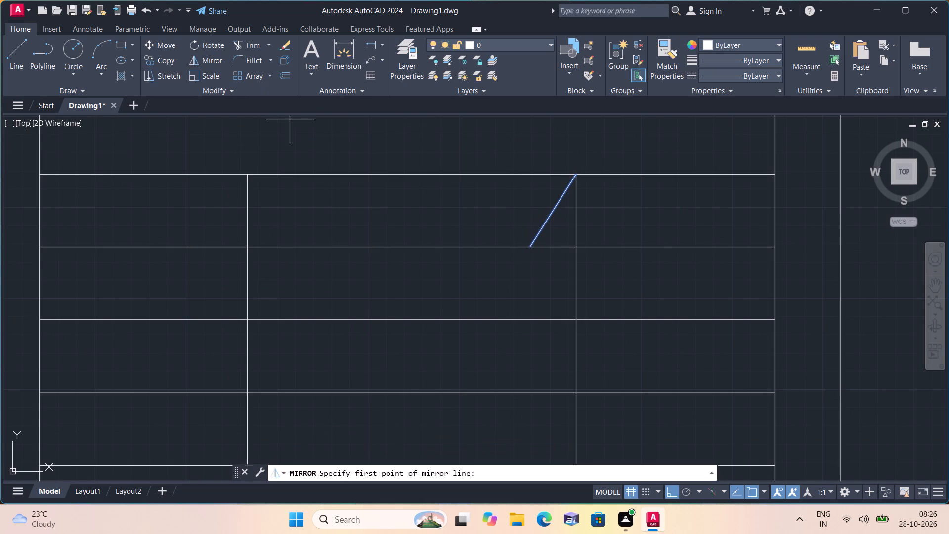
left_click(577, 173)
left_click(589, 260)
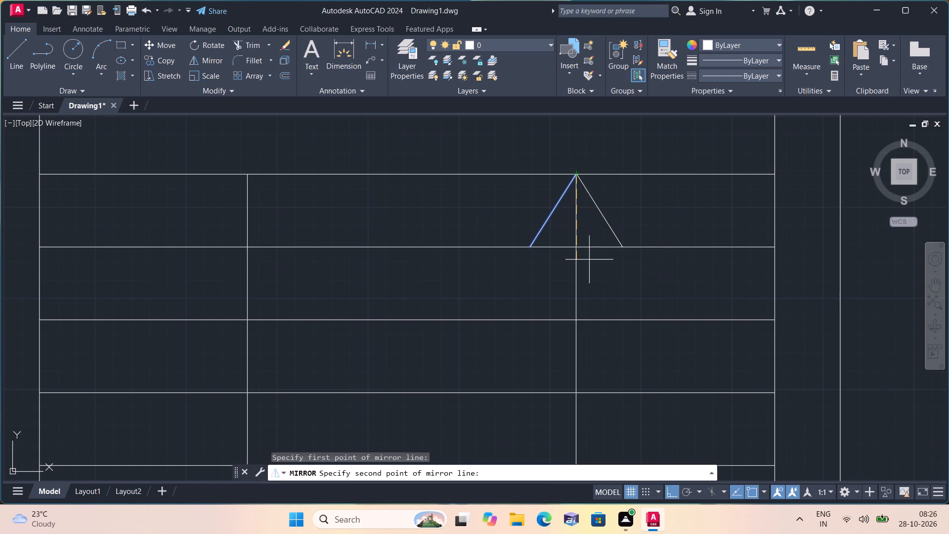
type("n")
key("space")
Start a Hatch with the Solid type and open the full index colour selection for it.
scroll(589, 285, "down", 1)
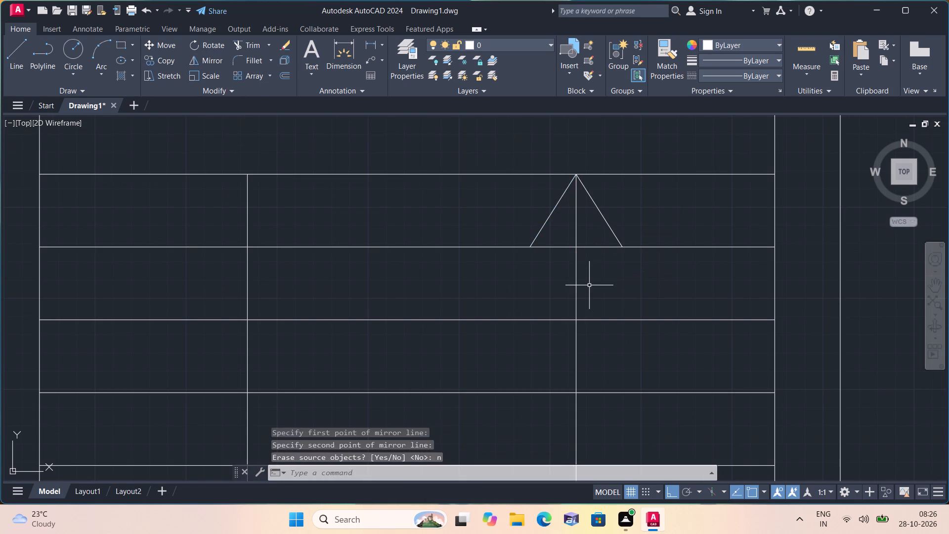
scroll(589, 285, "down", 3)
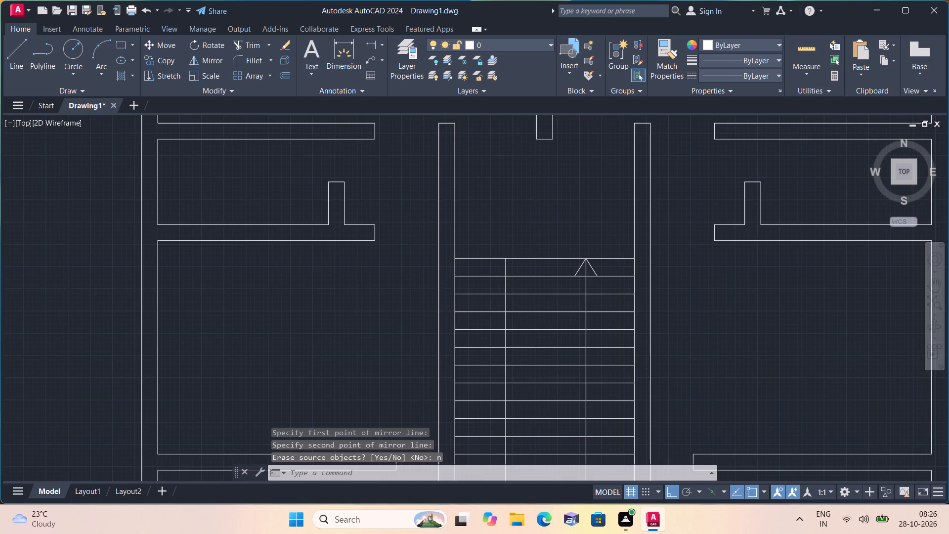
scroll(550, 244, "down", 2)
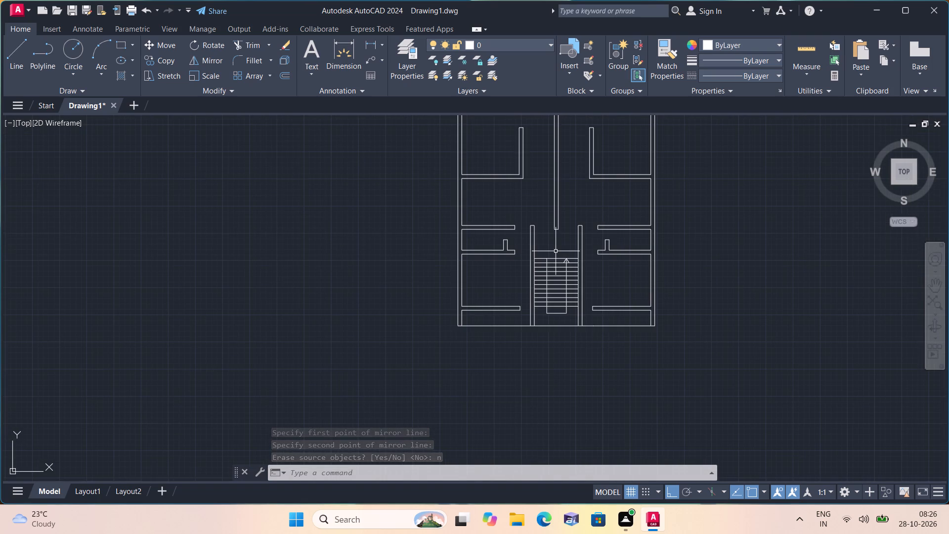
type("h")
key("space")
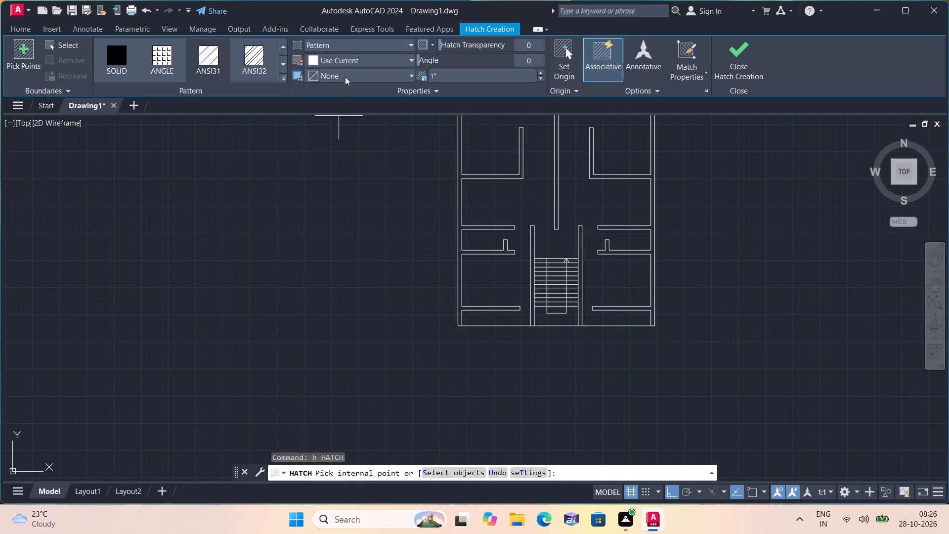
left_click(344, 46)
left_click(320, 57)
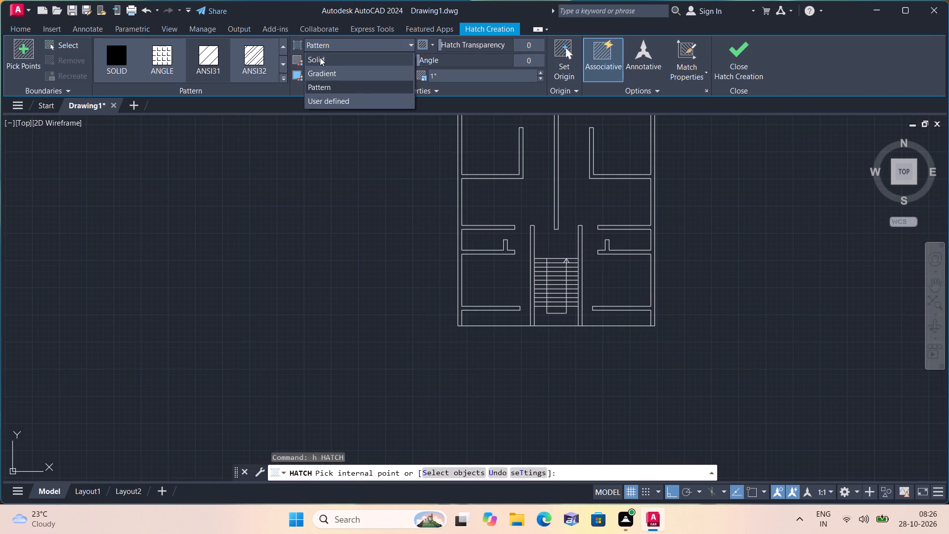
left_click(330, 62)
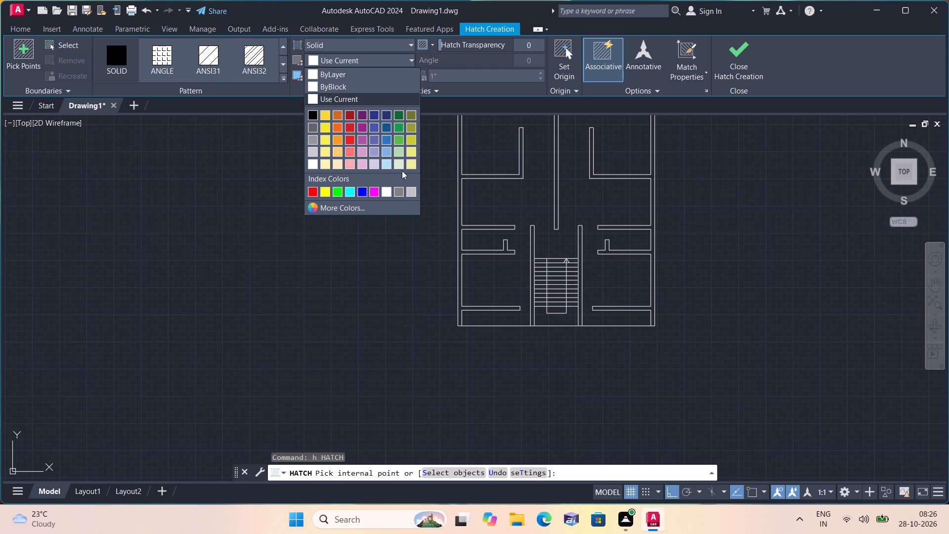
left_click(348, 207)
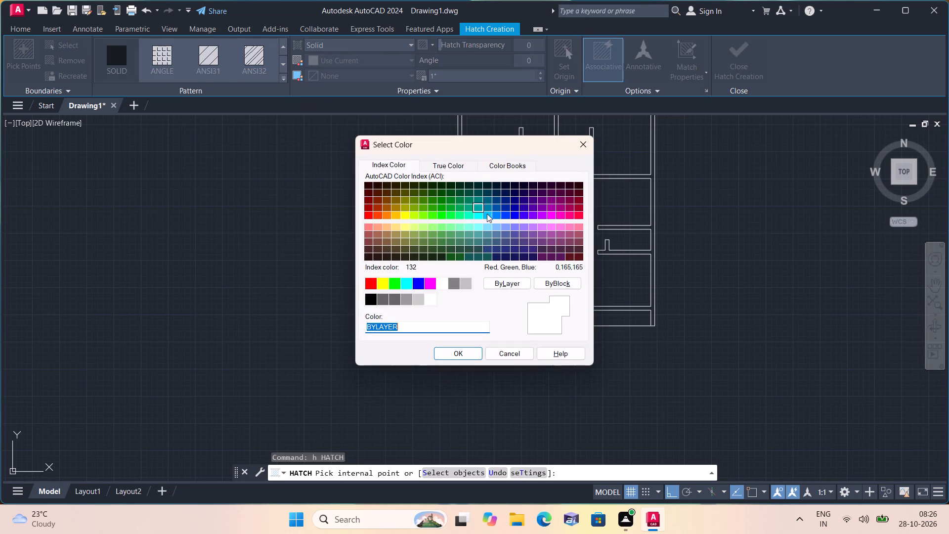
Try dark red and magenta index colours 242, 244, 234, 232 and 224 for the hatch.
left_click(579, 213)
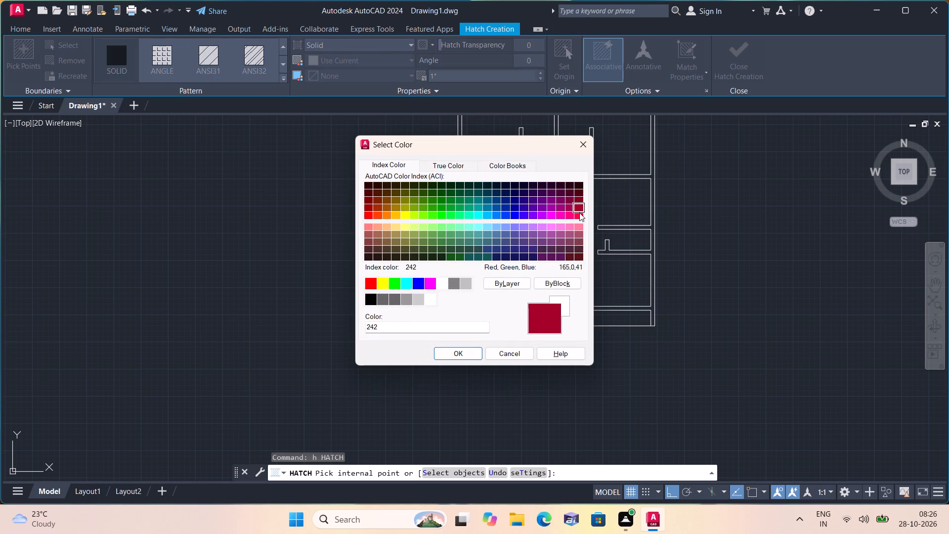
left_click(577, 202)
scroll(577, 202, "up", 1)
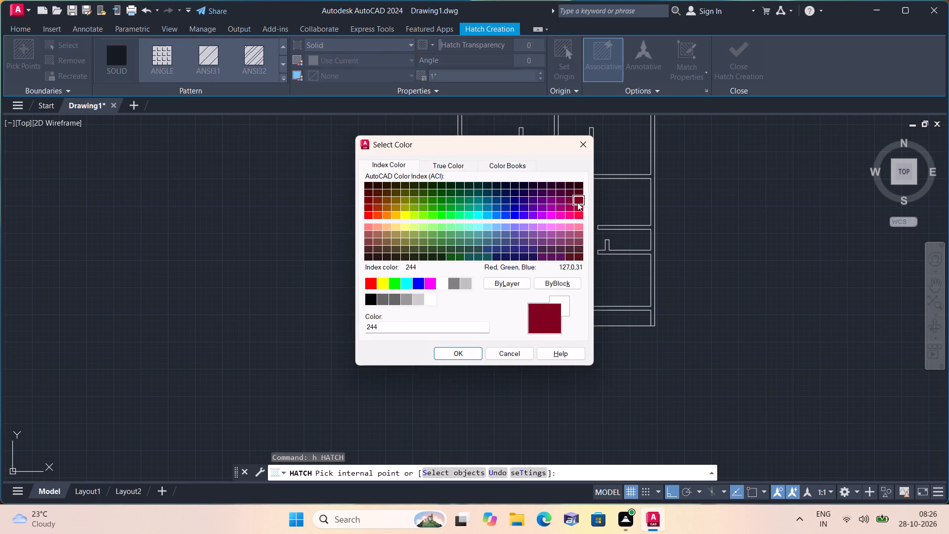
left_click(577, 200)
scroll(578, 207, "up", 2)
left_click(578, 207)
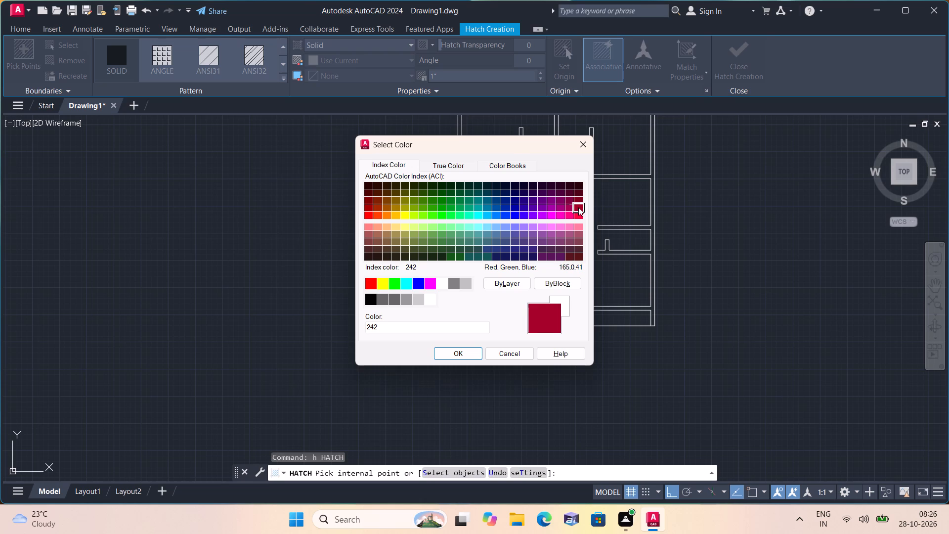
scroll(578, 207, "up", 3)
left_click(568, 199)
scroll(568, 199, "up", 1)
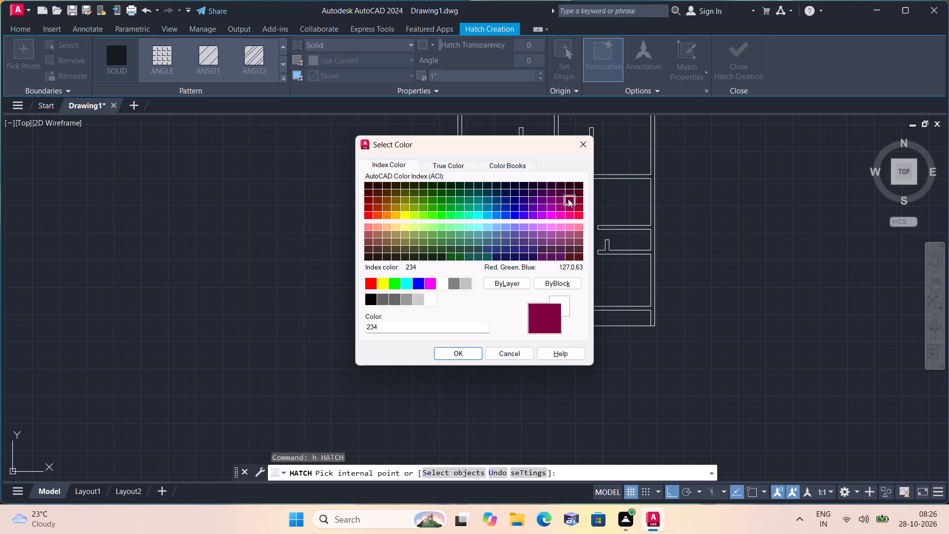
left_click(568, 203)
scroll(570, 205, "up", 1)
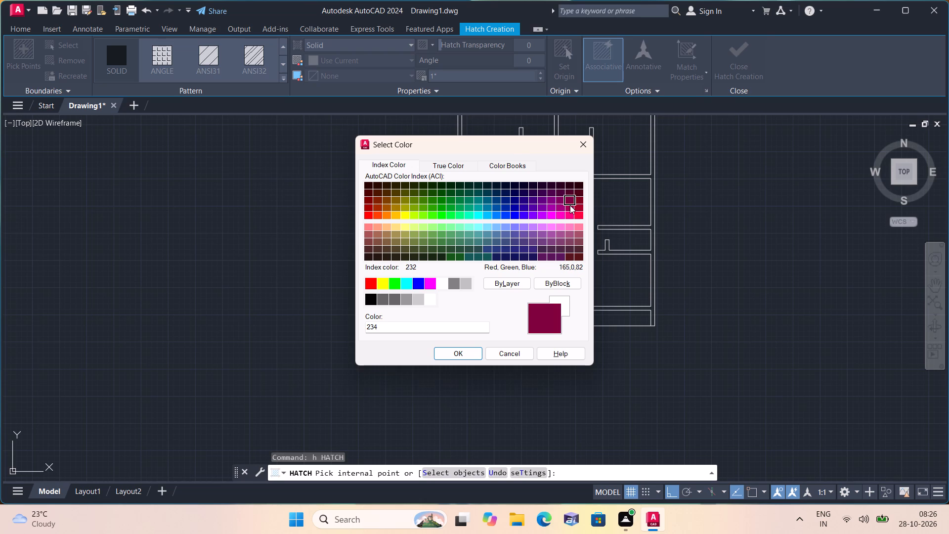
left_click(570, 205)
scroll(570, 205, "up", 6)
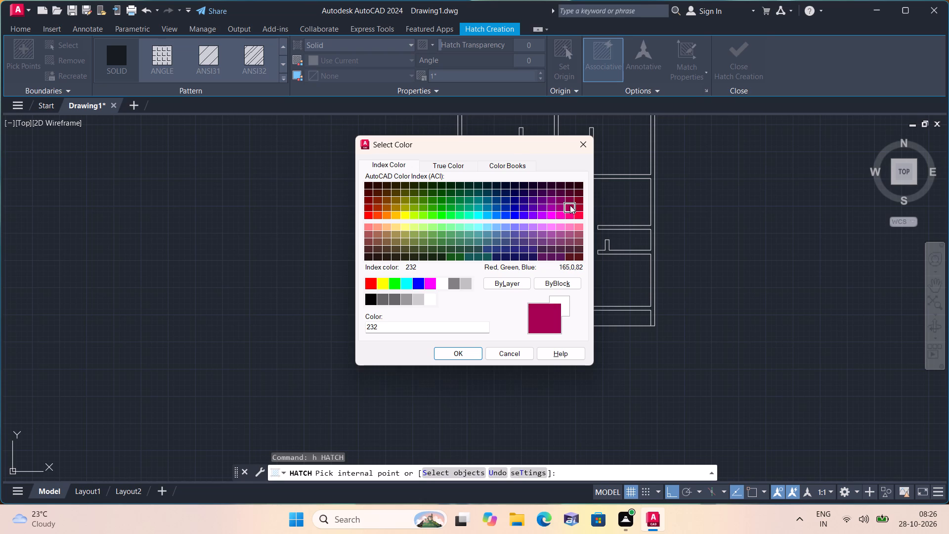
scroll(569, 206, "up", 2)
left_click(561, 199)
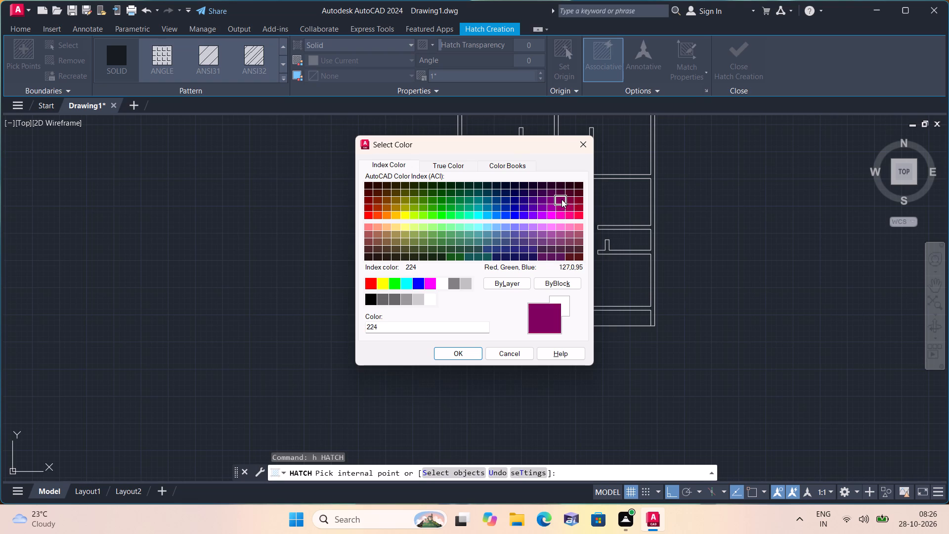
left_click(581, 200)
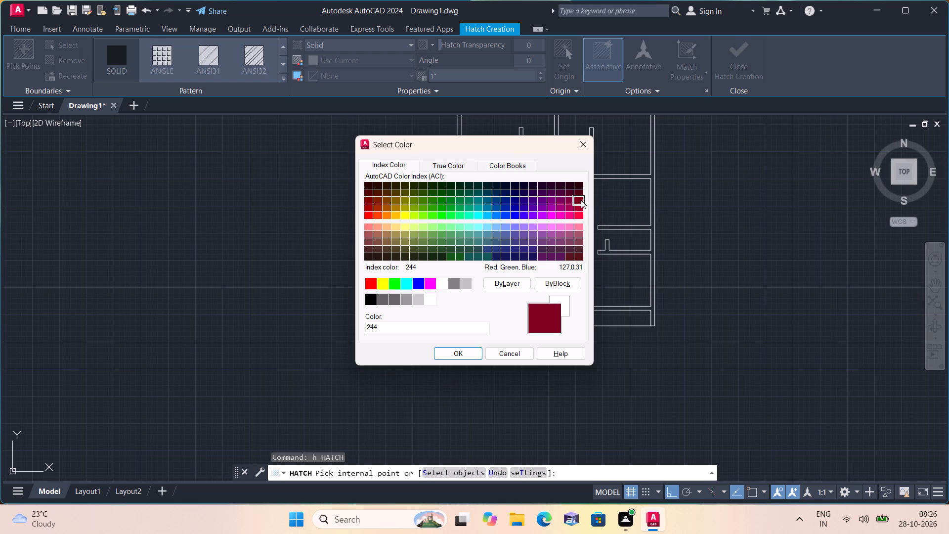
Set the hatch colour to index colour 22.
left_click(377, 207)
scroll(377, 207, "up", 2)
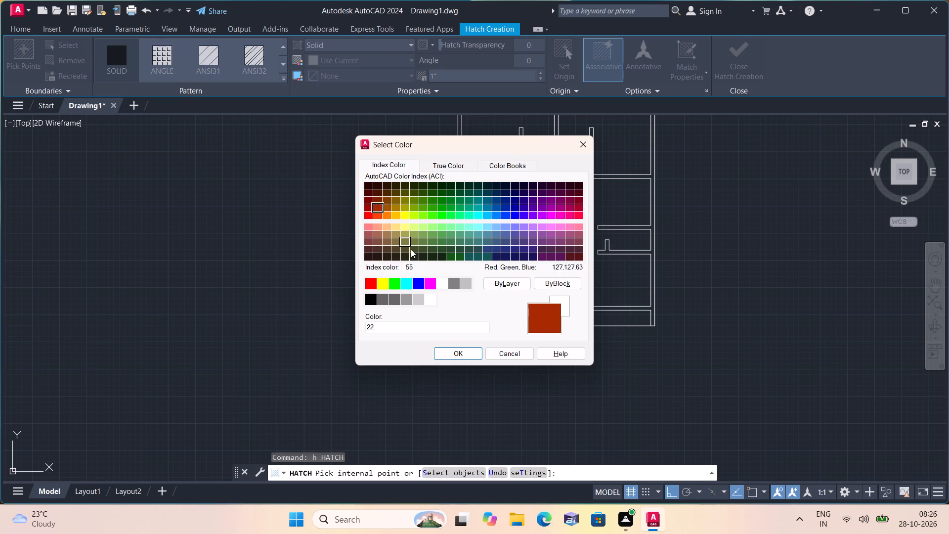
left_click(471, 350)
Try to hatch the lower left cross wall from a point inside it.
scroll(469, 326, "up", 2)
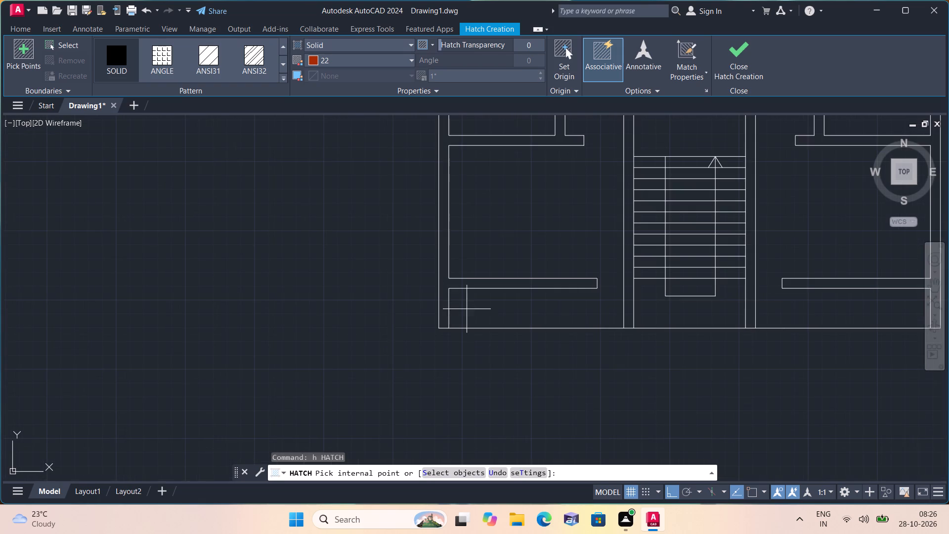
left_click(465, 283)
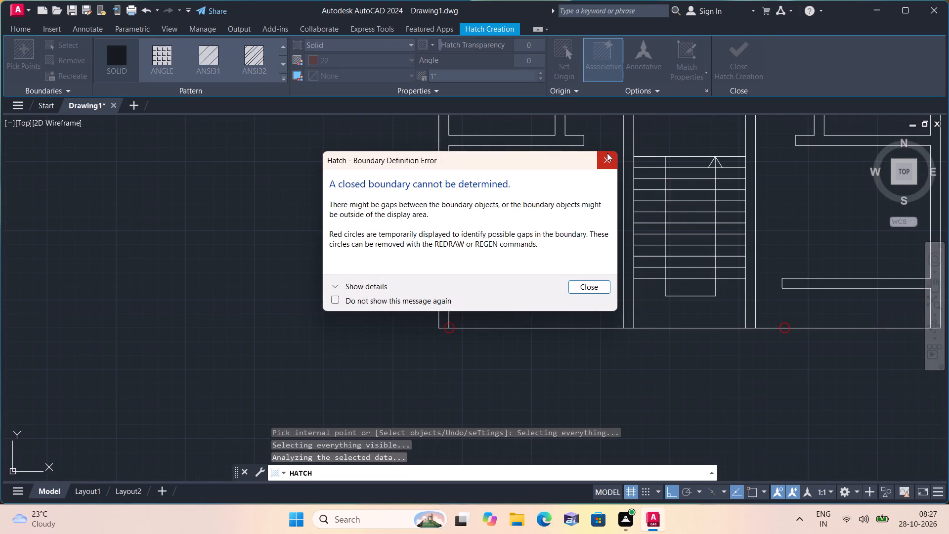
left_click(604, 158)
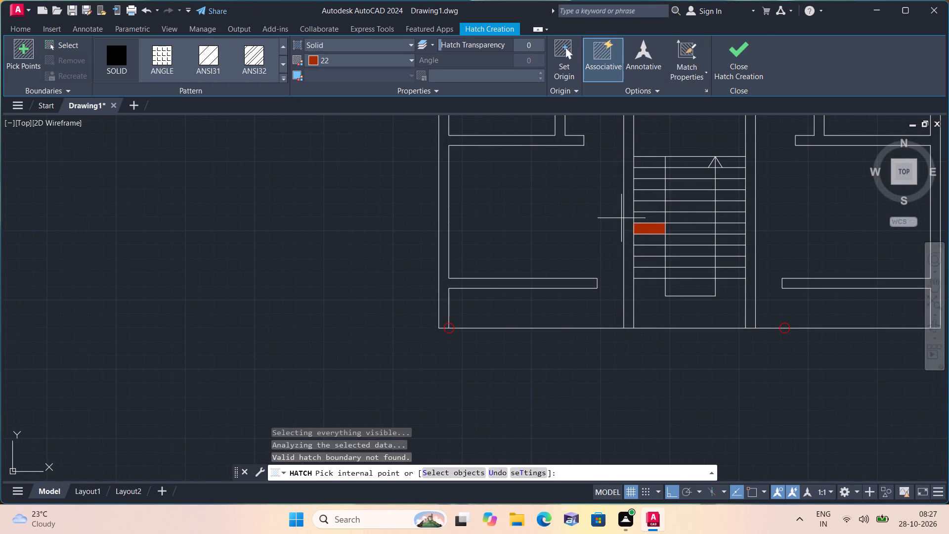
Fill both walls beside the staircase and all the remaining connected walls of the plan with the solid colour 22 hatch.
scroll(621, 216, "up", 1)
left_click(632, 215)
middle_click_drag(632, 215, 561, 283)
scroll(561, 283, "down", 2)
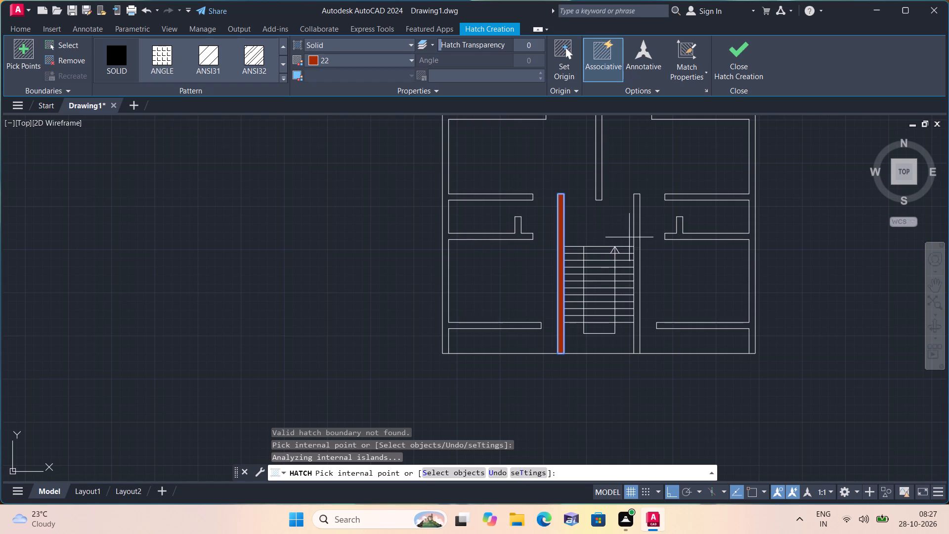
left_click(635, 233)
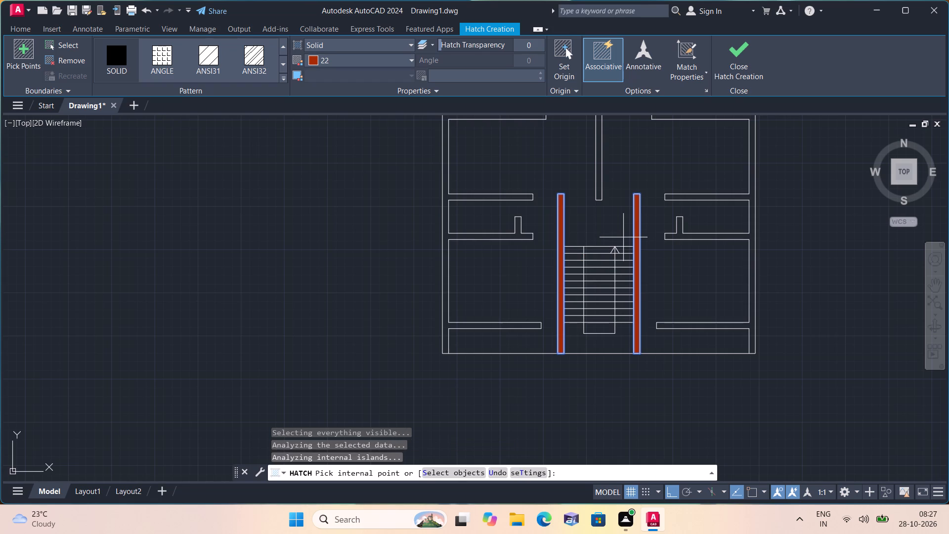
scroll(627, 251, "down", 1)
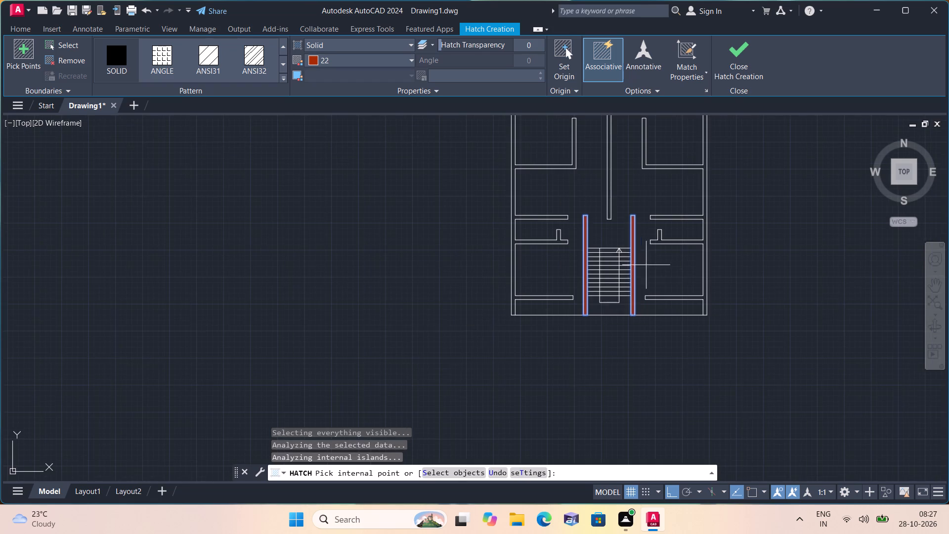
scroll(686, 301, "up", 1)
left_click(687, 295)
middle_click_drag(685, 295, 663, 370)
scroll(664, 374, "down", 2)
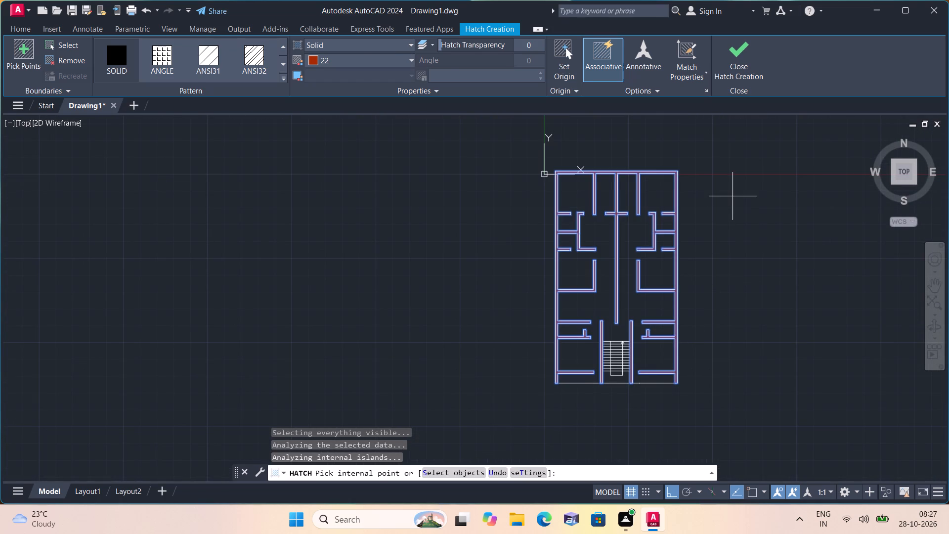
key("Escape")
scroll(661, 224, "up", 2)
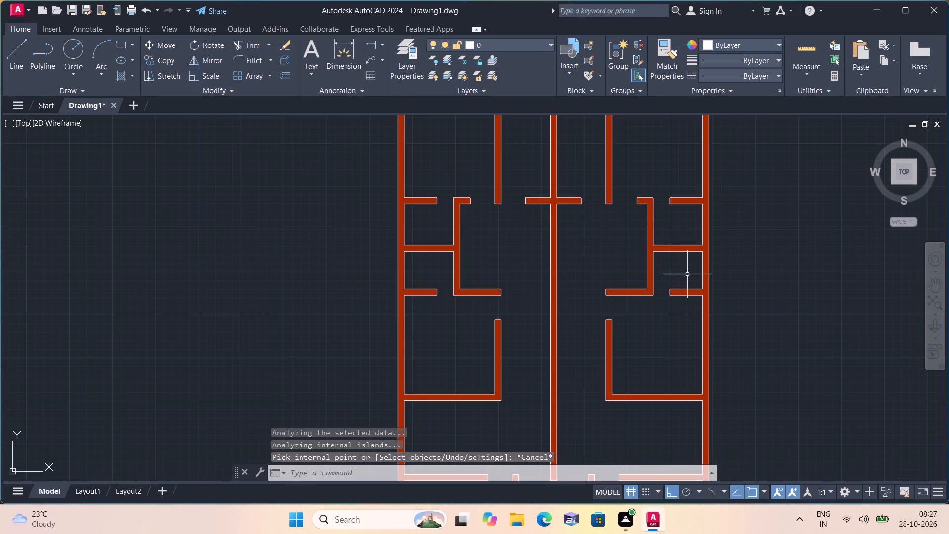
Add a linear dimension across the plan's full outer width, placed just above the top wall.
scroll(678, 271, "down", 2)
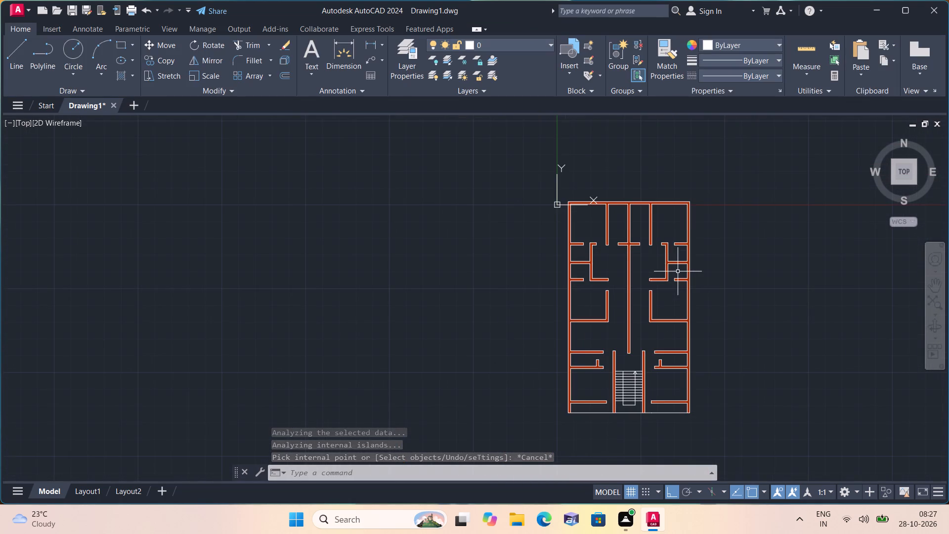
scroll(677, 271, "down", 1)
scroll(679, 250, "up", 2)
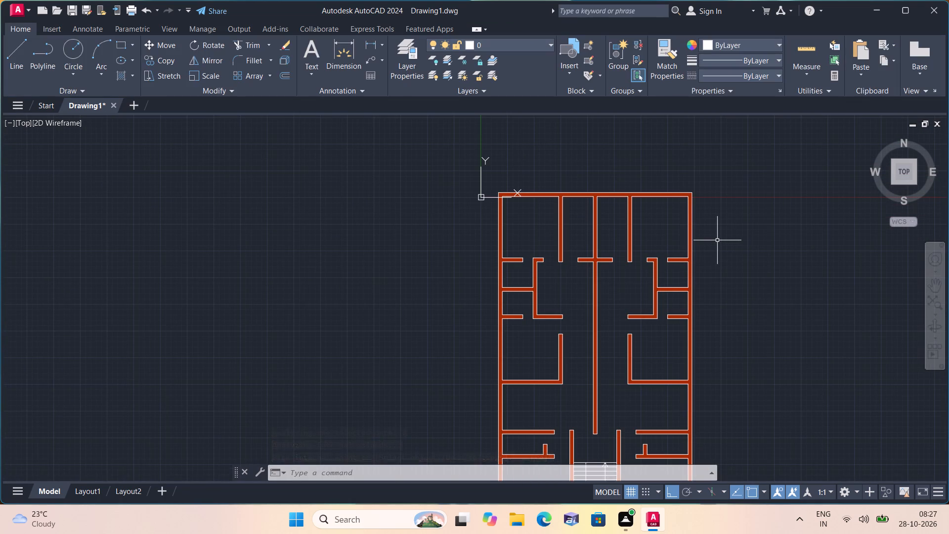
scroll(689, 236, "down", 1)
middle_click_drag(666, 225, 606, 238)
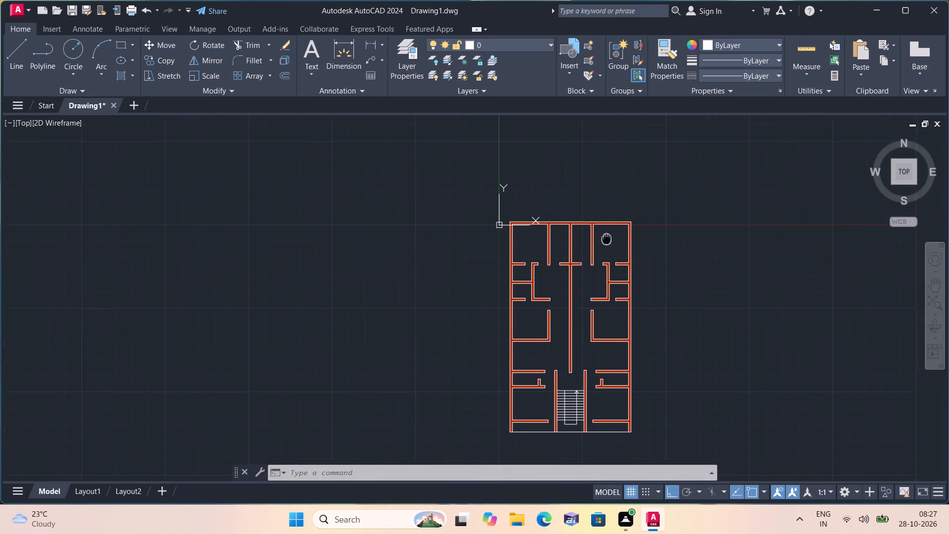
middle_click_drag(606, 238, 601, 276)
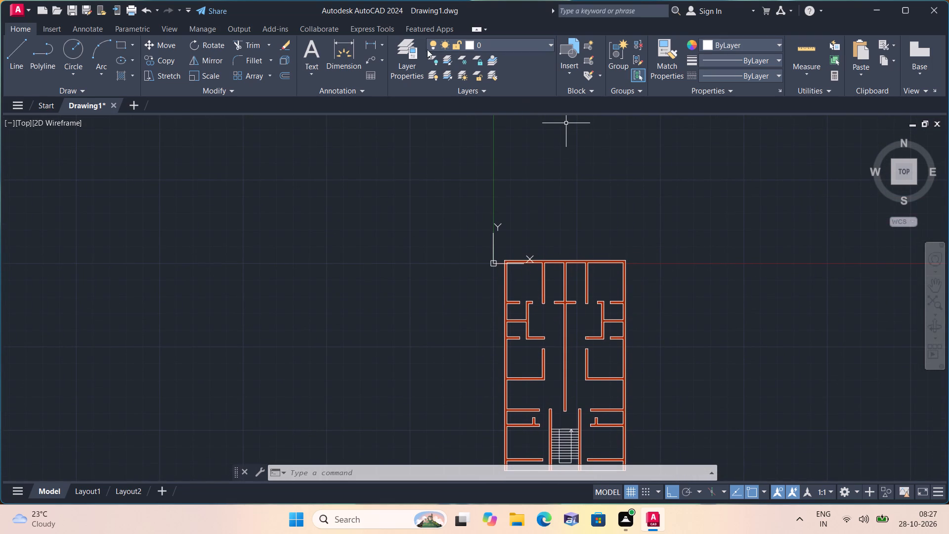
left_click(375, 43)
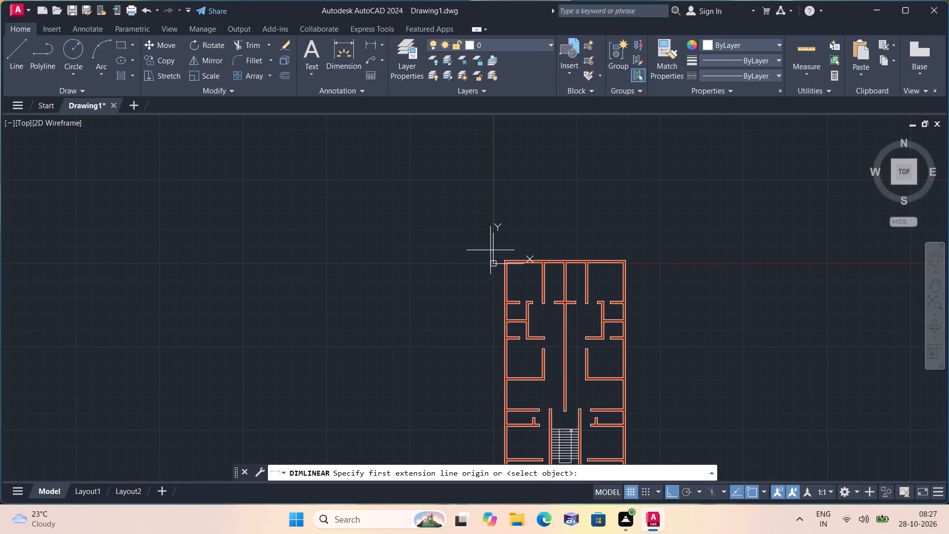
scroll(493, 254, "up", 3)
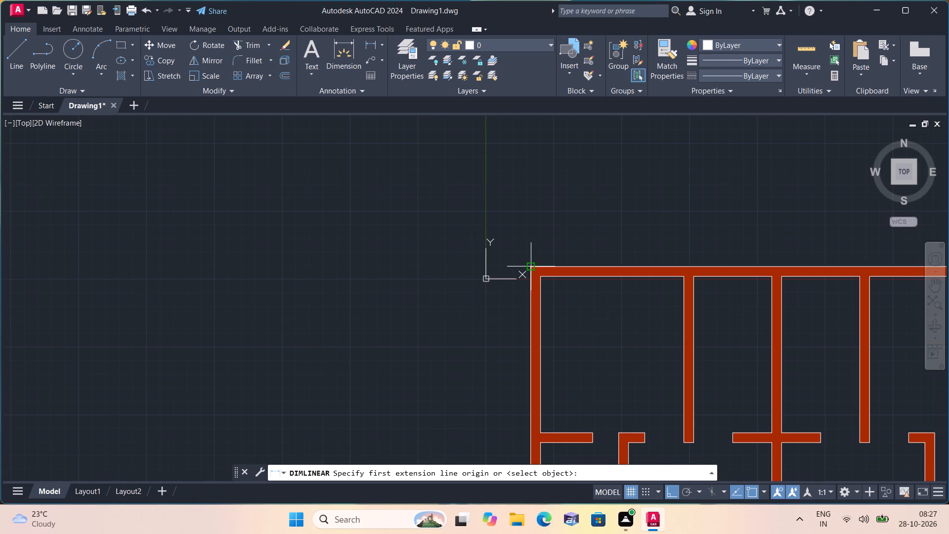
left_click(535, 268)
middle_click_drag(664, 248, 477, 249)
scroll(664, 248, "down", 1)
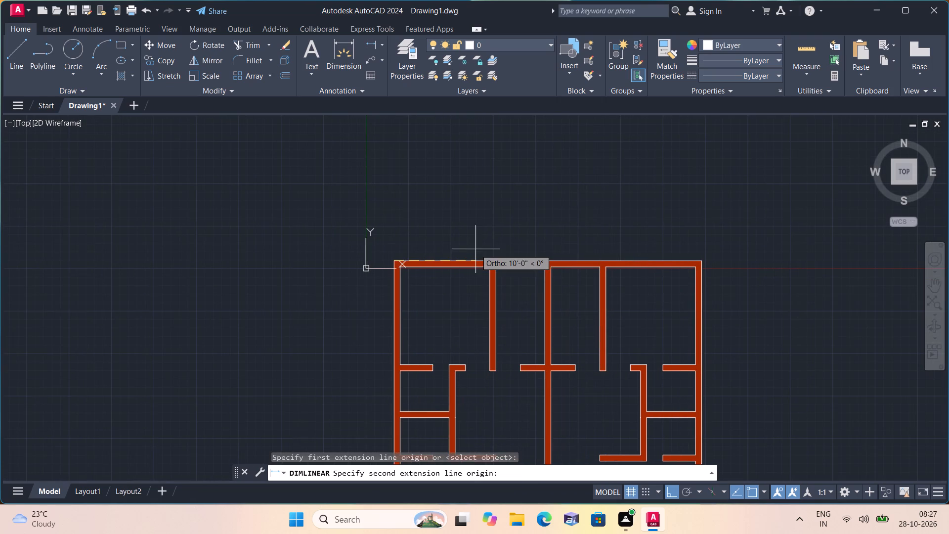
left_click(703, 260)
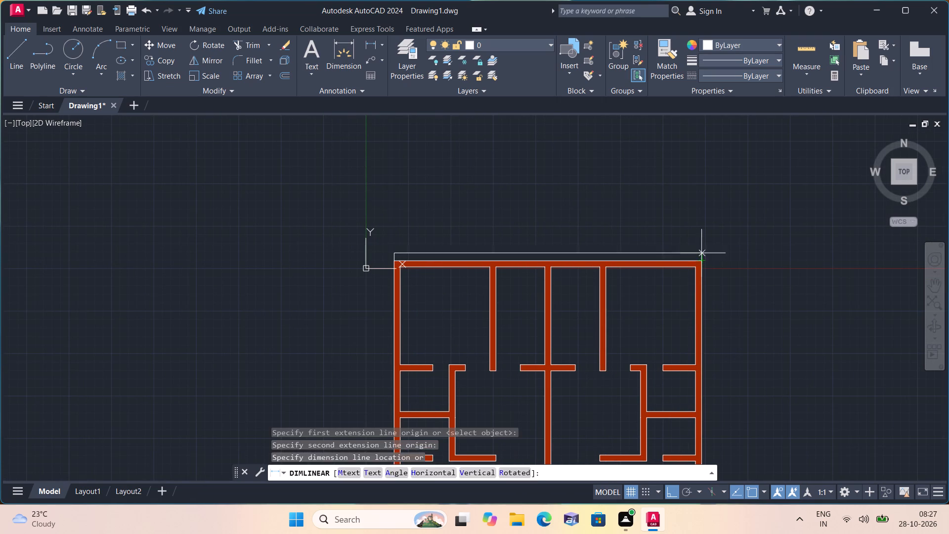
left_click(698, 238)
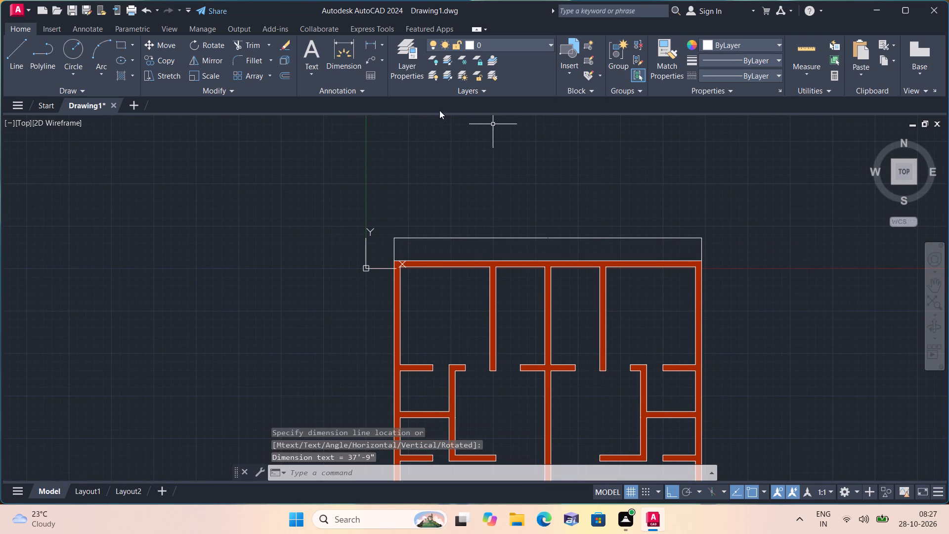
Add a vertical linear dimension along the plan's full outer length, outside the left exterior wall.
left_click(364, 40)
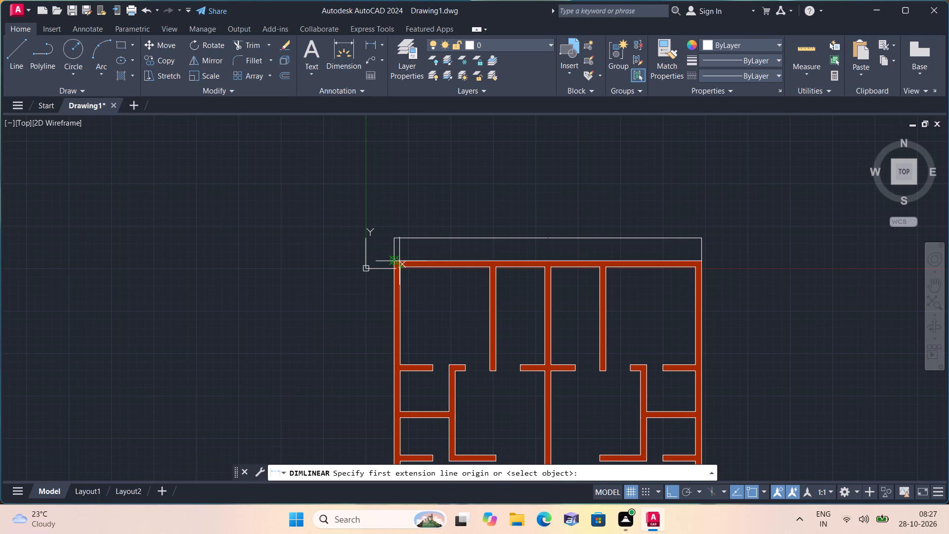
left_click(394, 260)
scroll(398, 275, "down", 1)
middle_click_drag(403, 297, 399, 179)
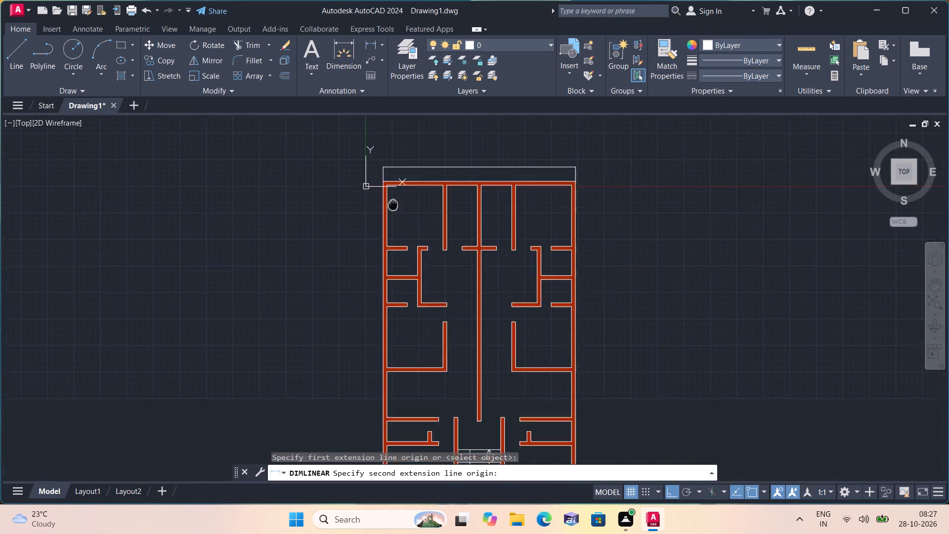
middle_click_drag(399, 179, 403, 161)
scroll(404, 149, "down", 2)
scroll(407, 277, "up", 3)
left_click(383, 273)
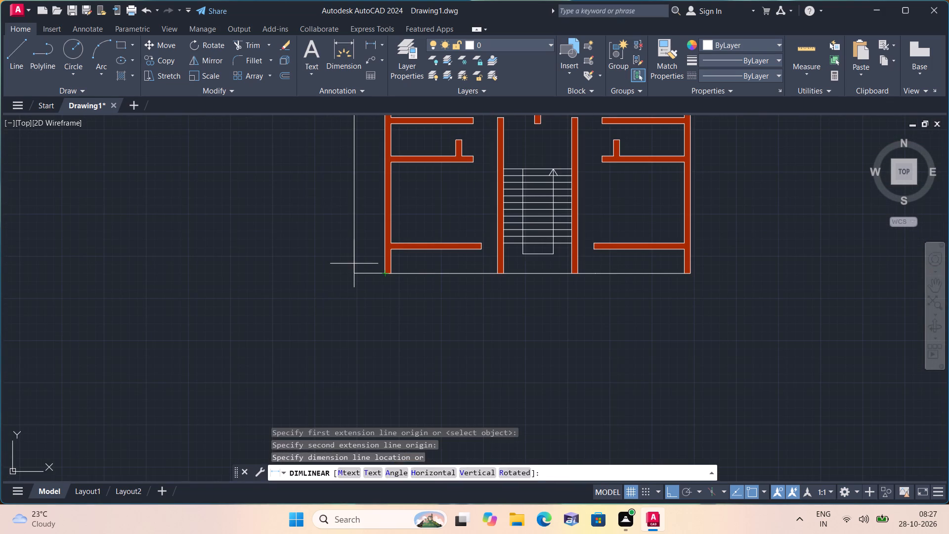
left_click(353, 264)
Select both overall dimensions as similar objects and set their text height to 6".
left_click(364, 287)
left_click(330, 241)
right_click(330, 241)
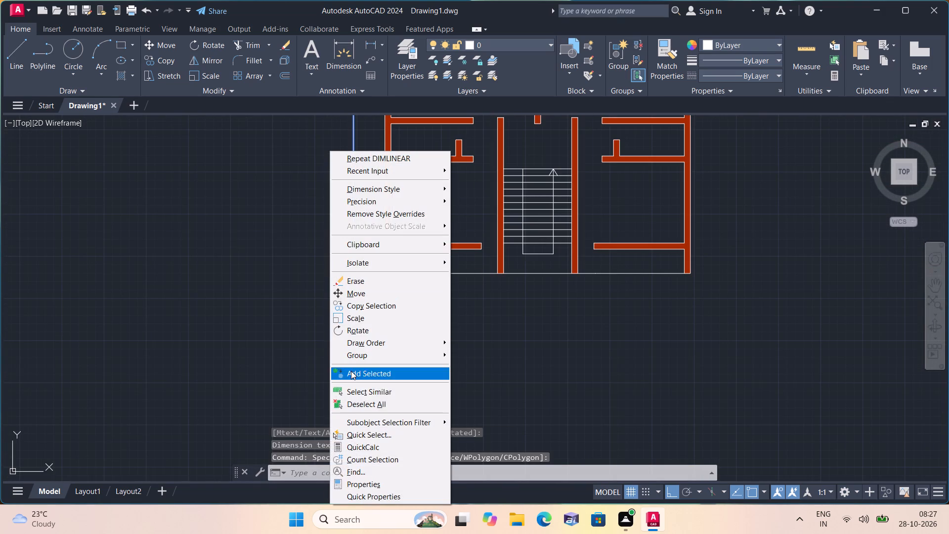
left_click(371, 392)
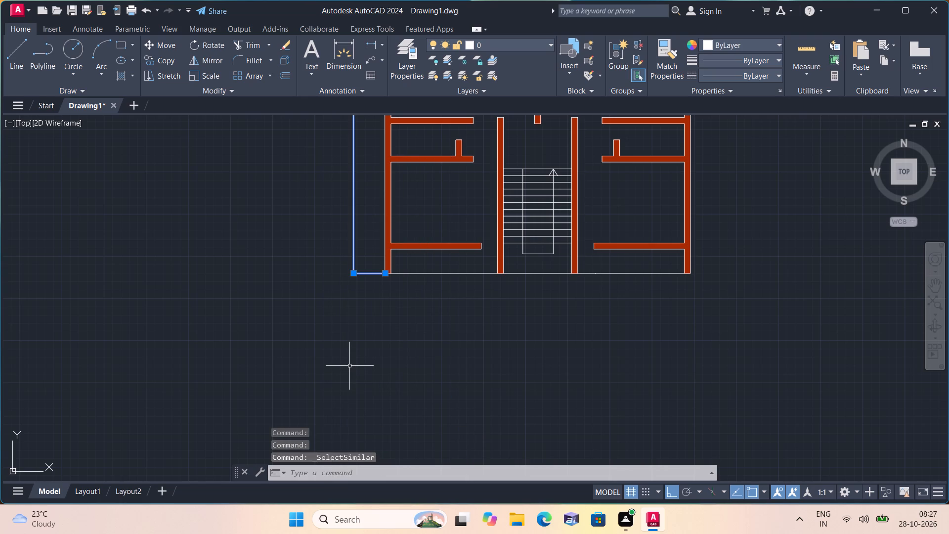
right_click(349, 365)
left_click(372, 341)
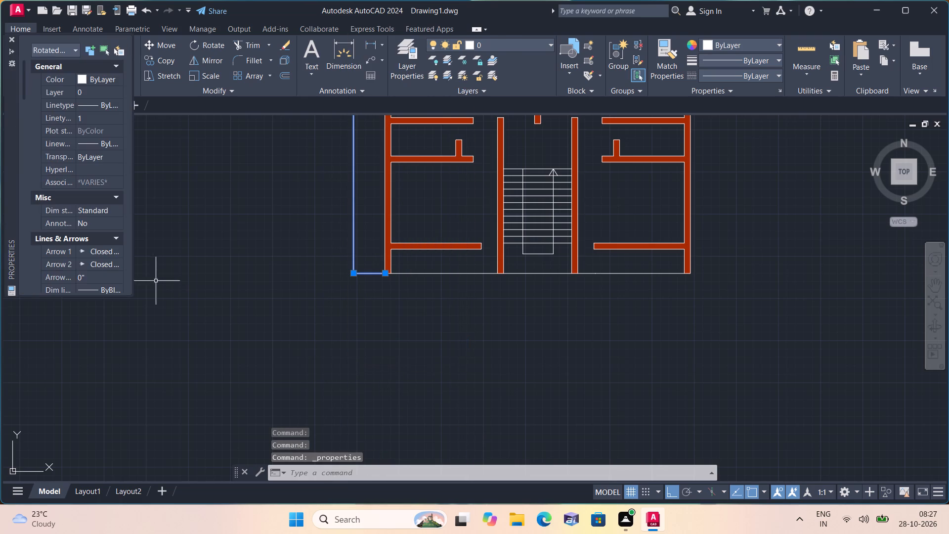
scroll(90, 278, "down", 2)
scroll(35, 273, "down", 2)
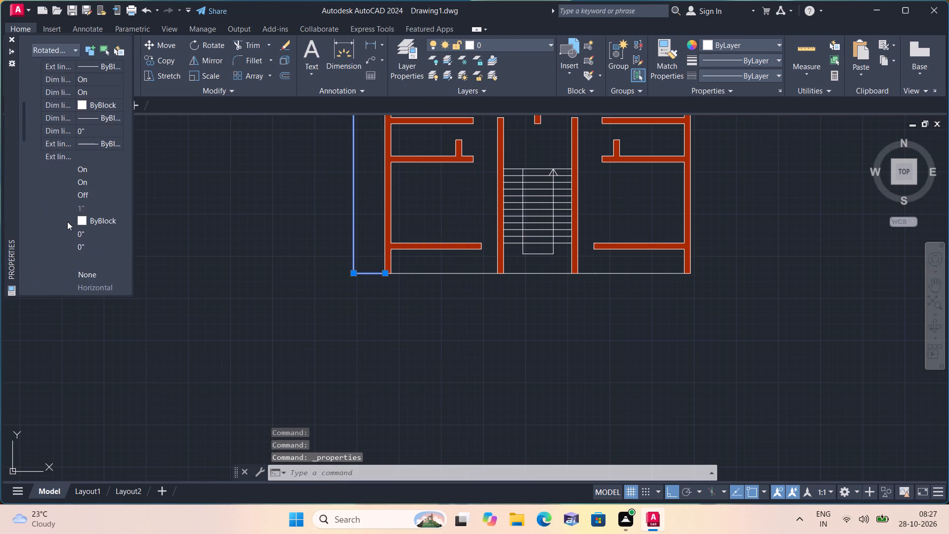
scroll(71, 227, "down", 3)
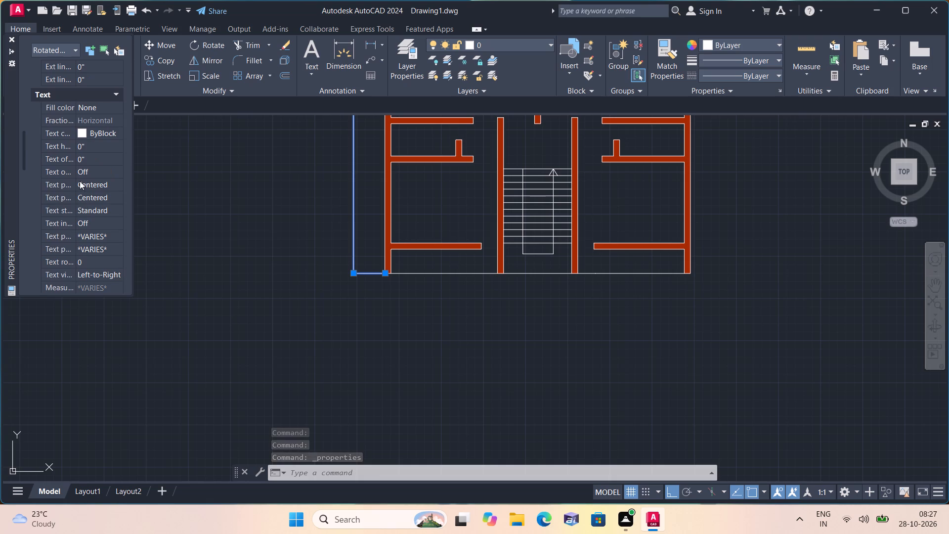
left_click(96, 146)
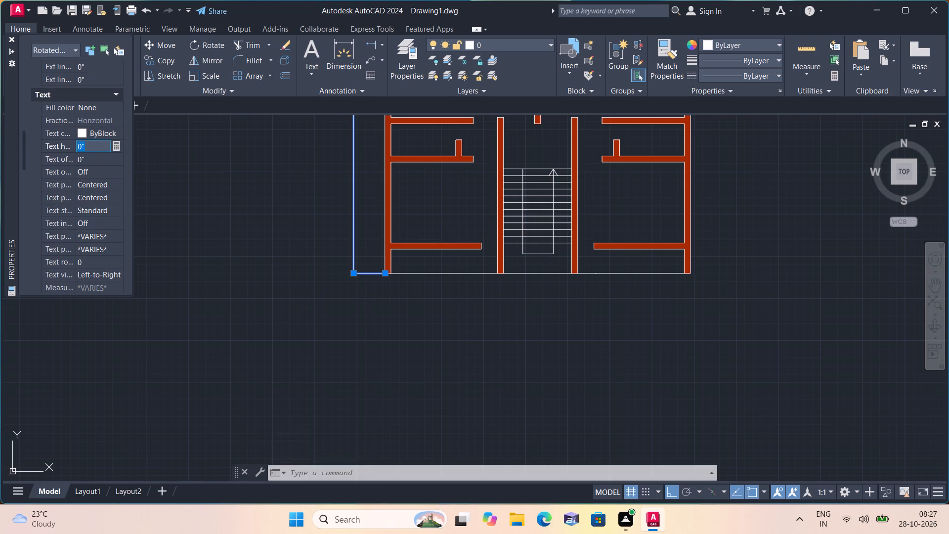
key("BackSpace")
key("BackSpace")
key("BackSpace")
key("BackSpace")
key("BackSpace")
key("BackSpace")
key("BackSpace")
type("6\"")
left_click(276, 194)
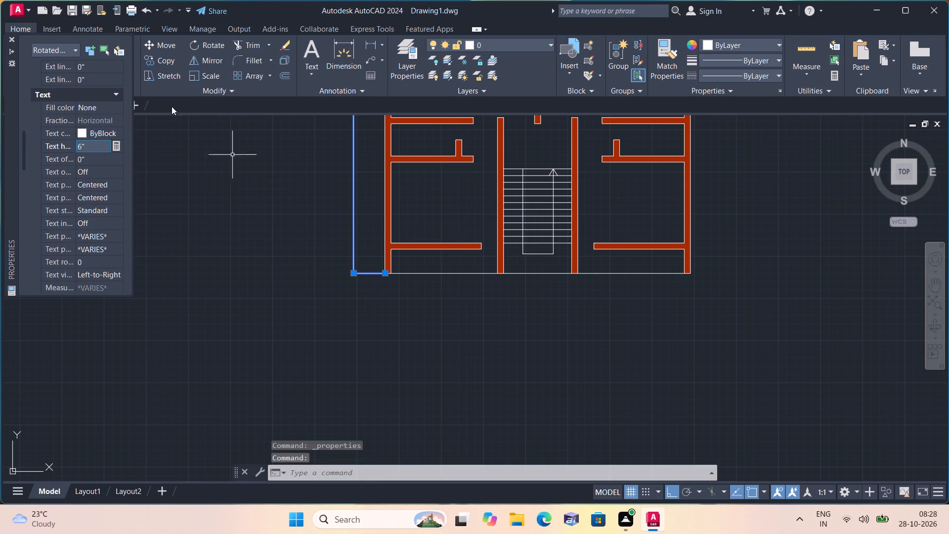
left_click(10, 39)
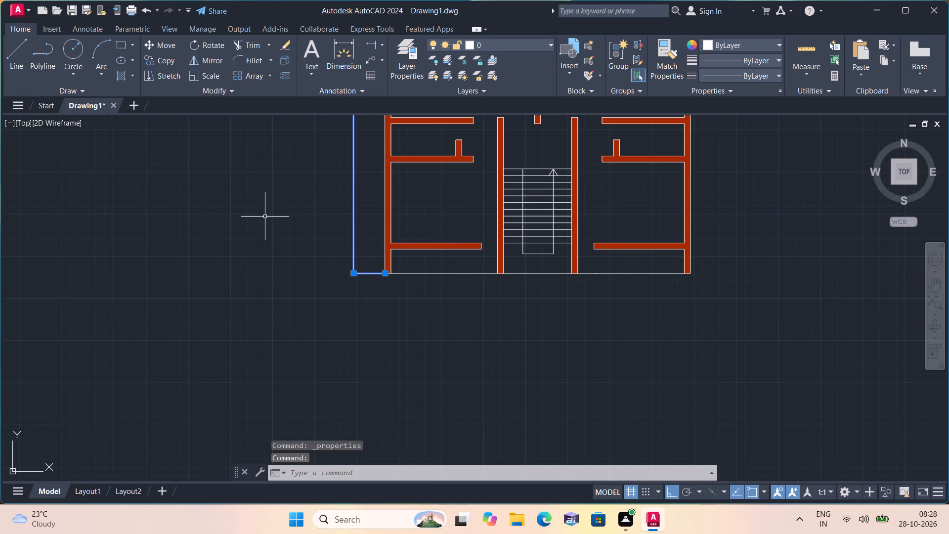
key("Escape")
Replace the text of the vertical overall dimension with 58'-11".
scroll(272, 196, "down", 1)
middle_click_drag(272, 196, 324, 405)
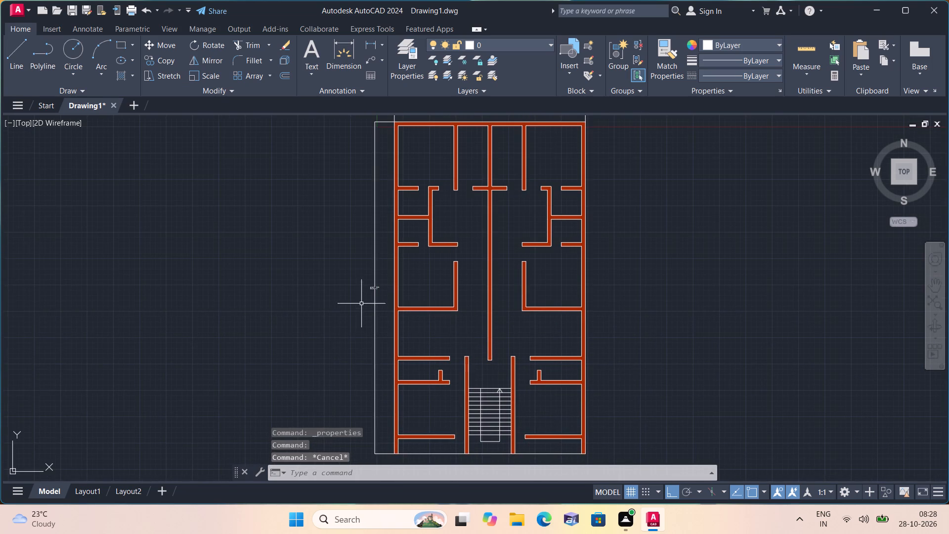
scroll(364, 294, "up", 4)
triple_click(376, 273)
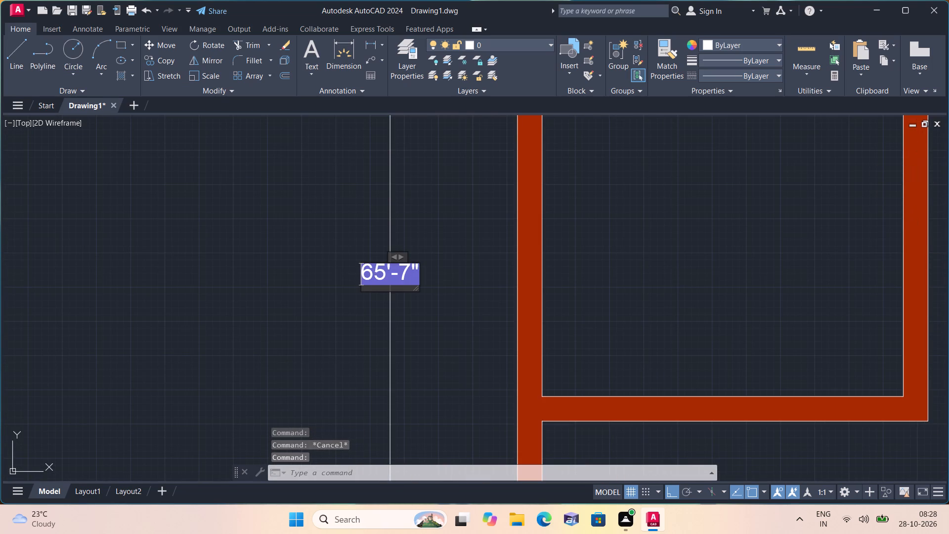
key("BackSpace")
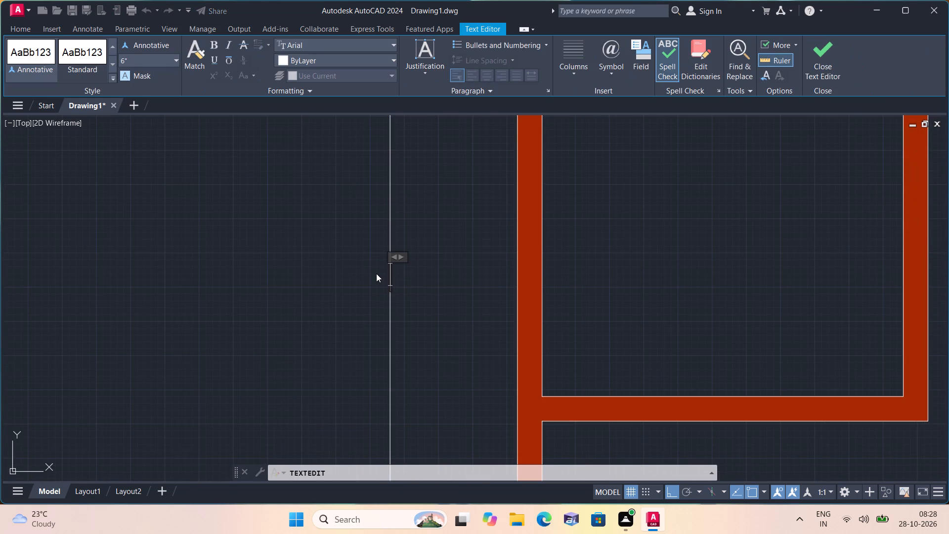
key("2")
key("BackSpace")
type("58")
key("apostrophe")
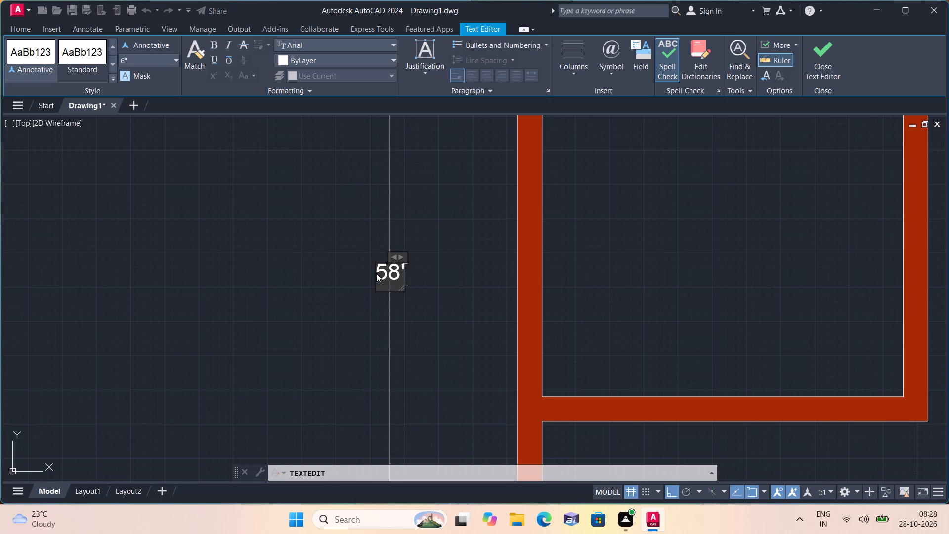
type("-11\"")
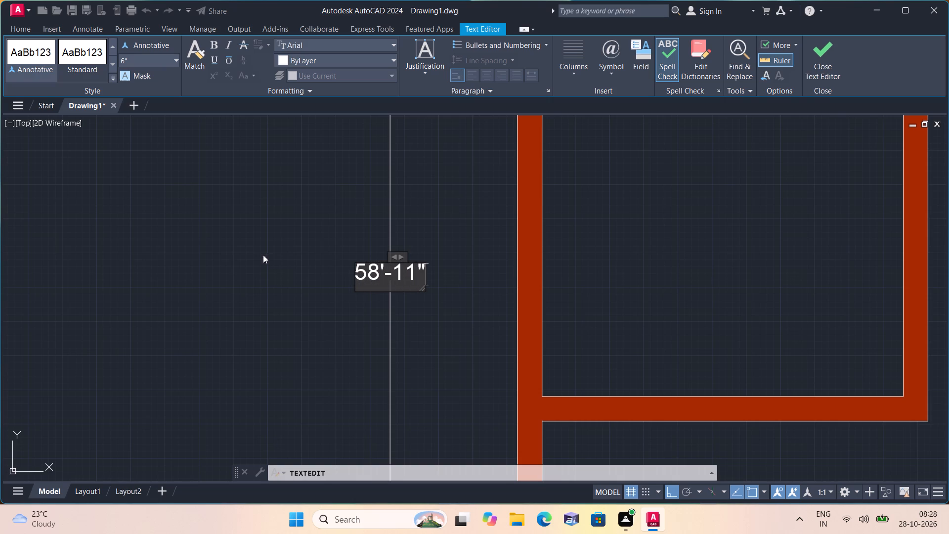
left_click(263, 255)
Replace the text of the overall width dimension above the plan with 36'-0".
middle_click_drag(309, 212, 318, 233)
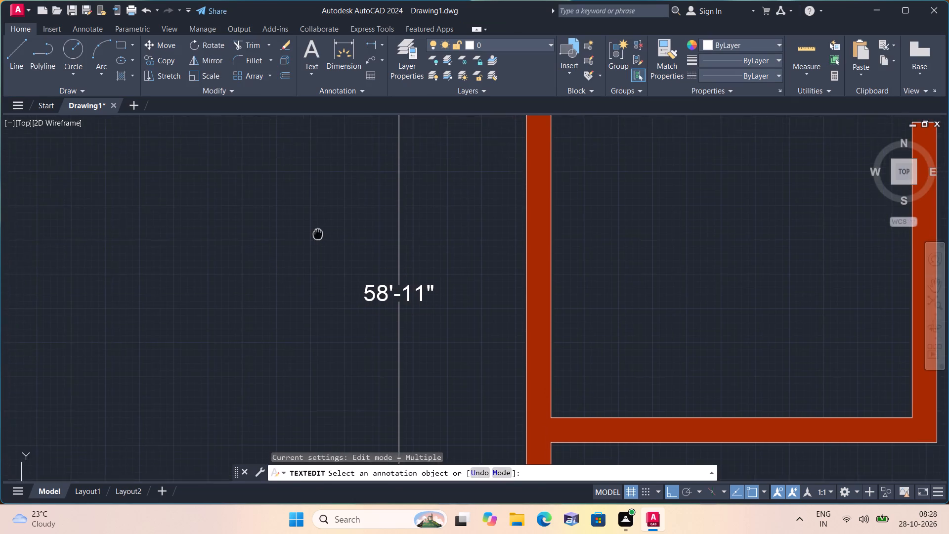
middle_click_drag(318, 233, 321, 329)
scroll(322, 332, "down", 4)
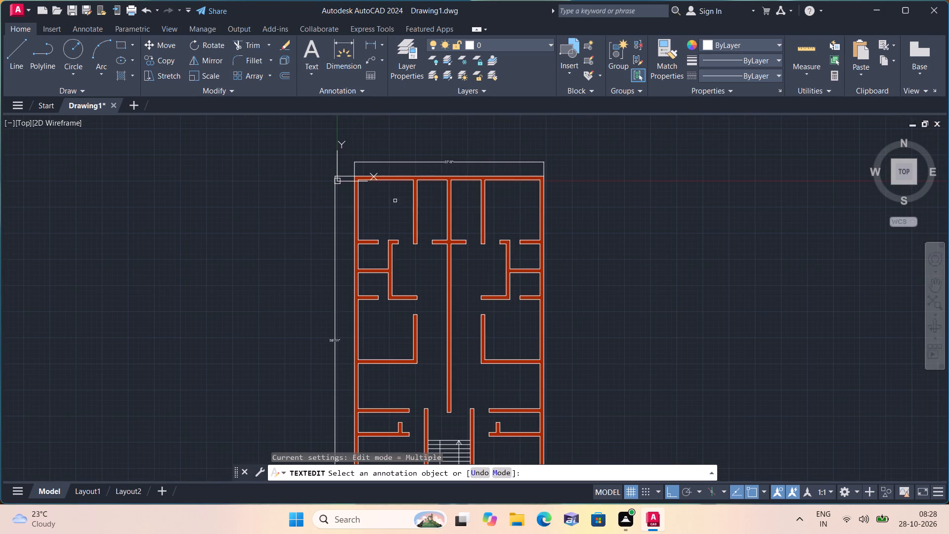
scroll(438, 170, "up", 4)
double_click(471, 143)
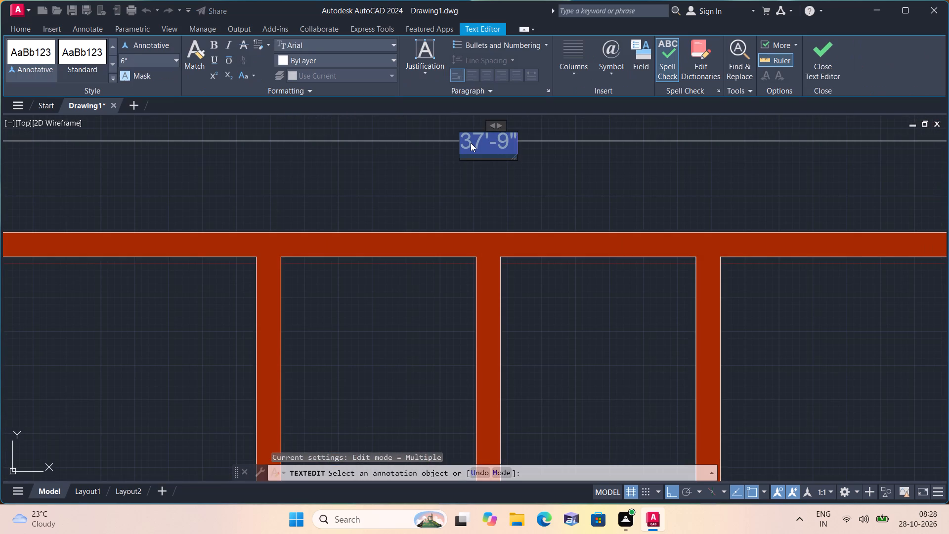
key("BackSpace")
type("36'-0\"")
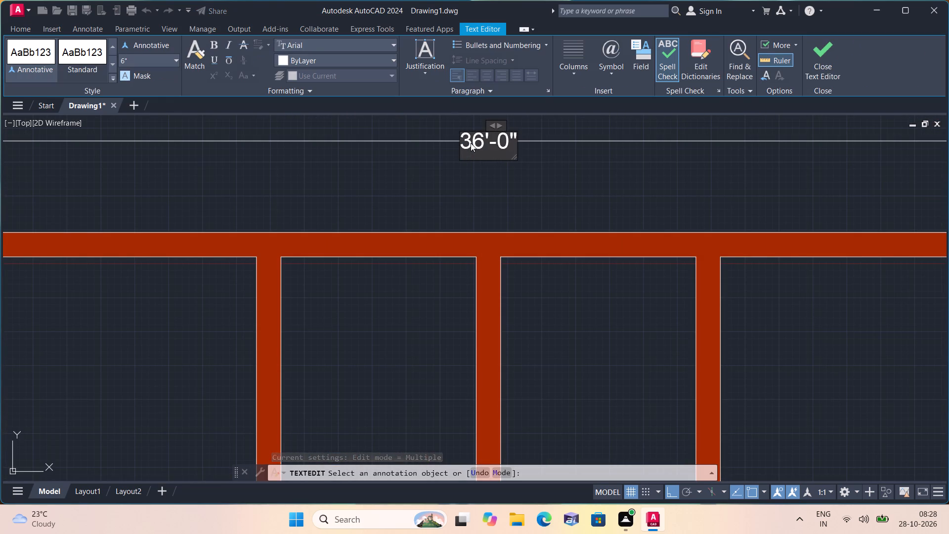
left_click(390, 189)
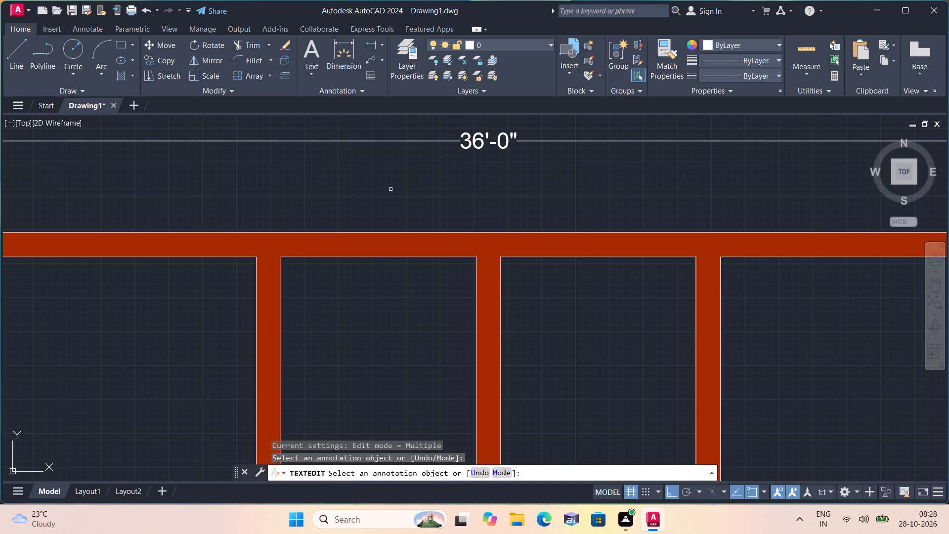
key("Escape")
Add a two-line multiline text label "BEDROOM" / "11'-0"X12'-0"" inside the plan's upper-left room.
scroll(390, 189, "down", 2)
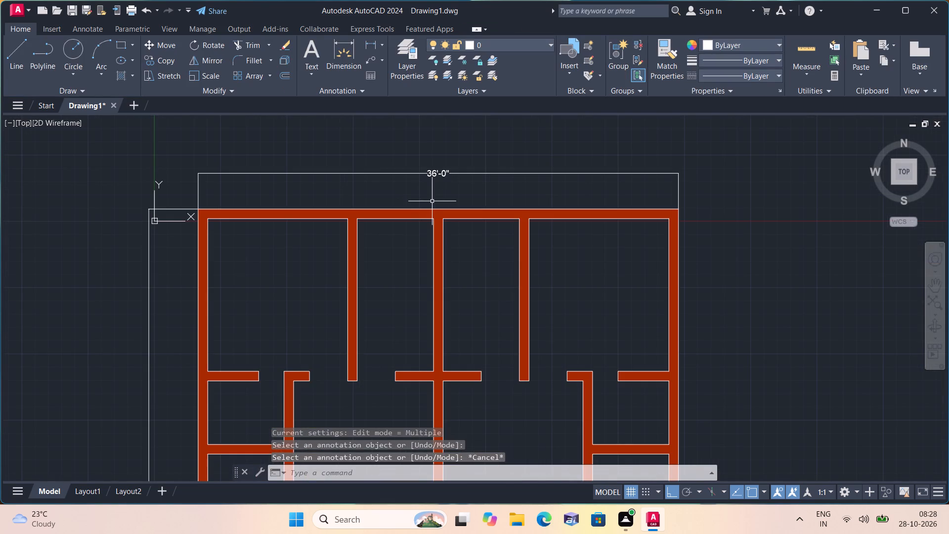
middle_click_drag(400, 259, 422, 232)
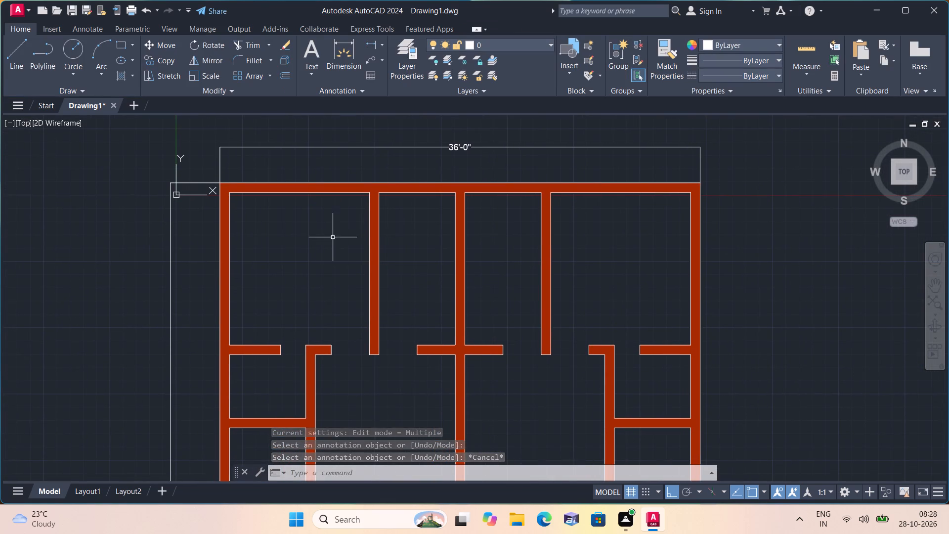
middle_click_drag(324, 237, 370, 208)
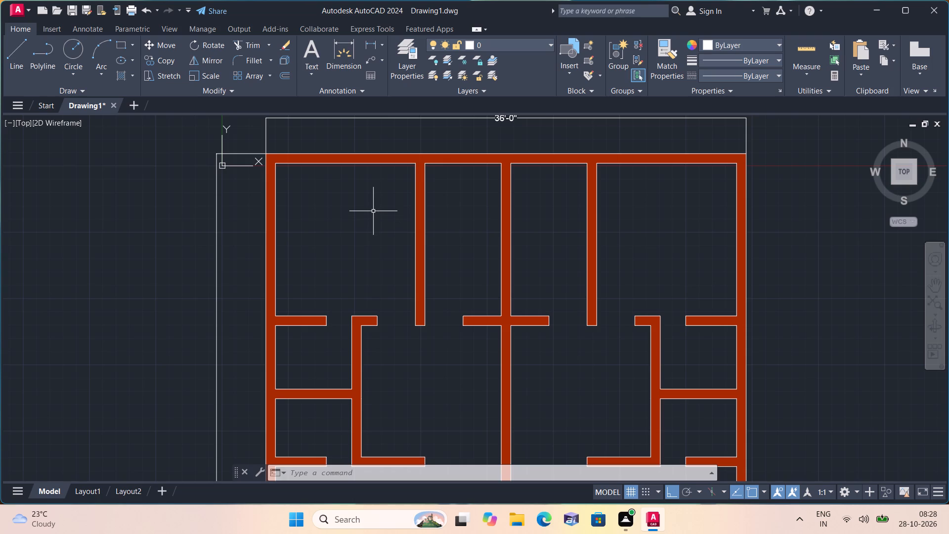
type("mt")
key("space")
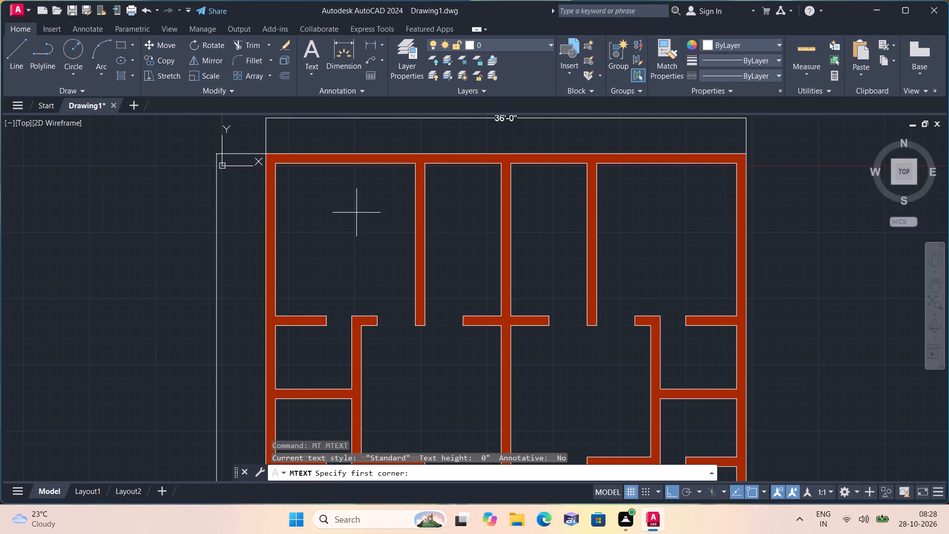
triple_click(321, 250)
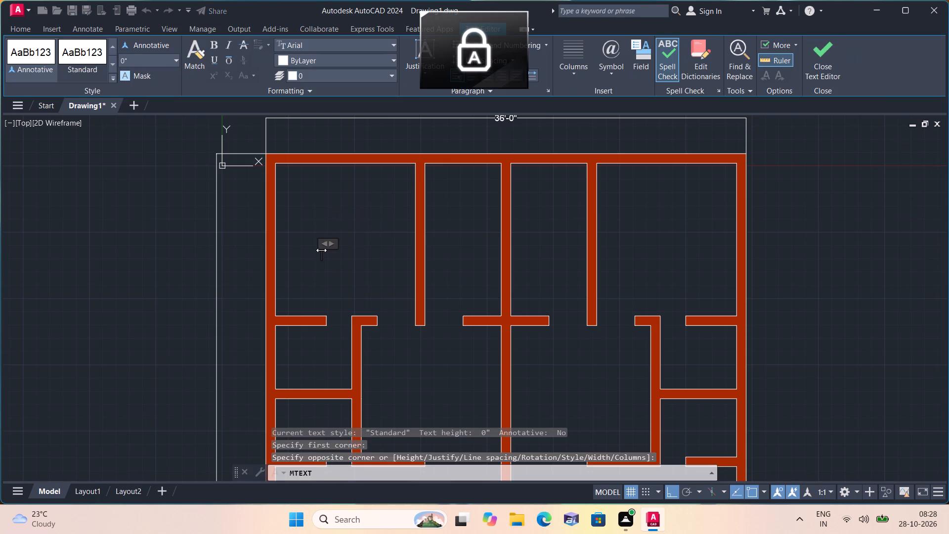
type("BEDROOM")
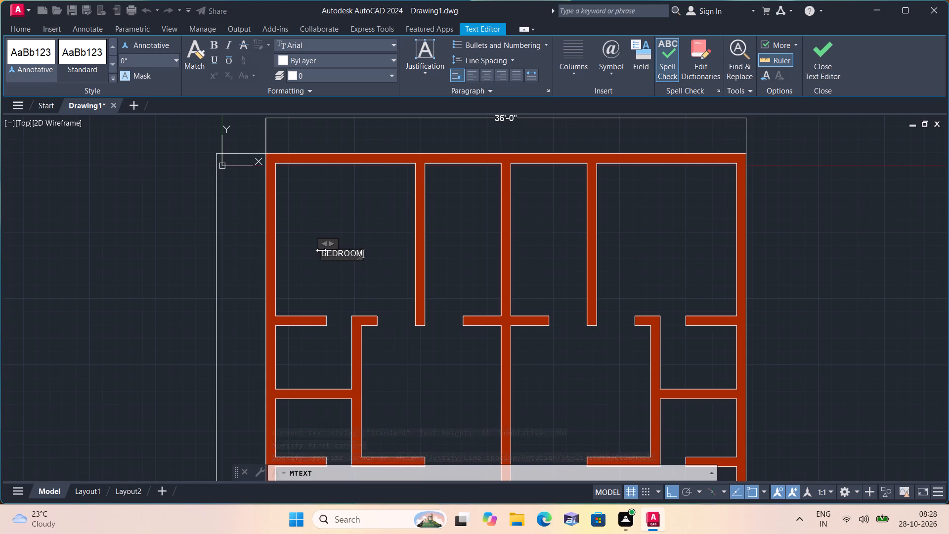
key("Return")
type("11'-0\"")
key("x")
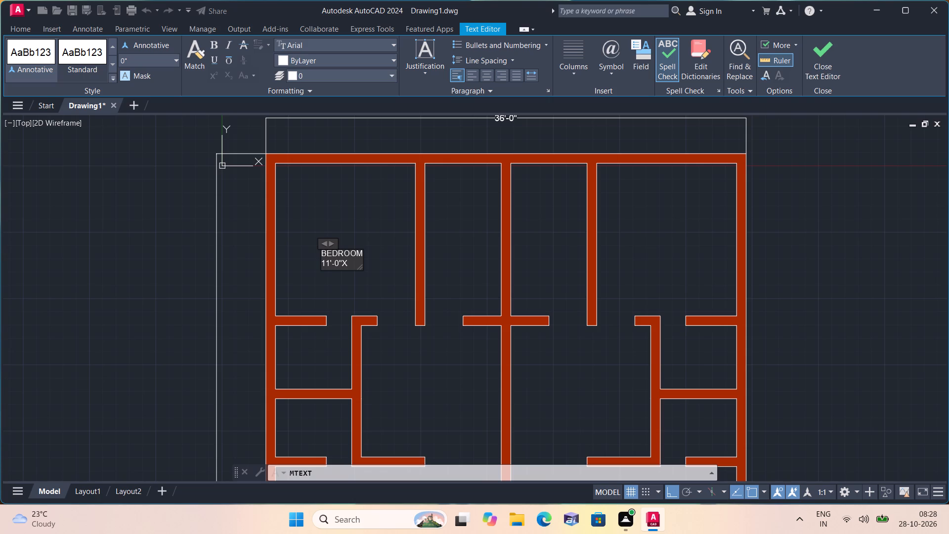
type("12'-")
type("0\"")
left_click(382, 215)
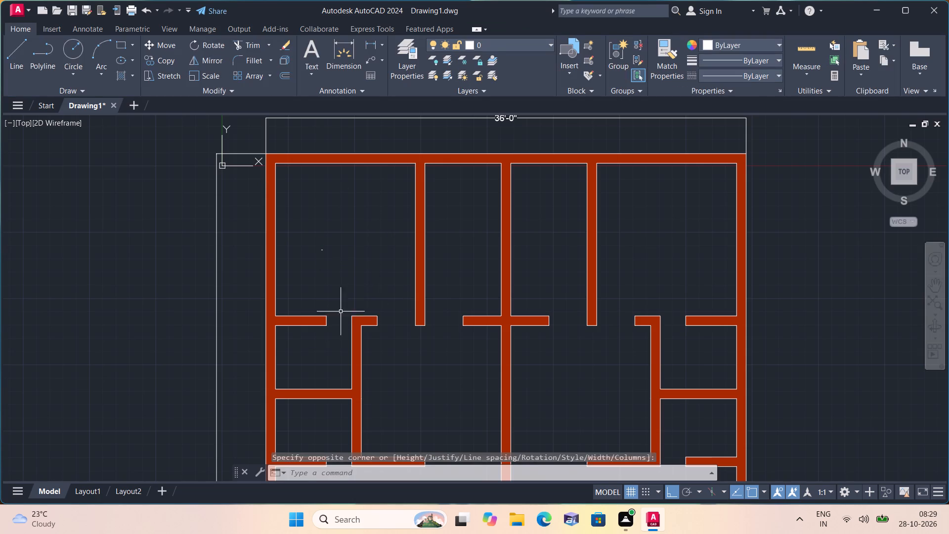
Add a multiline text label "BATHROOM" / "6'-0"X5'-0"" in the small room directly below the upper-left bedroom.
key("space")
middle_click_drag(295, 343, 341, 253)
scroll(343, 256, "down", 1)
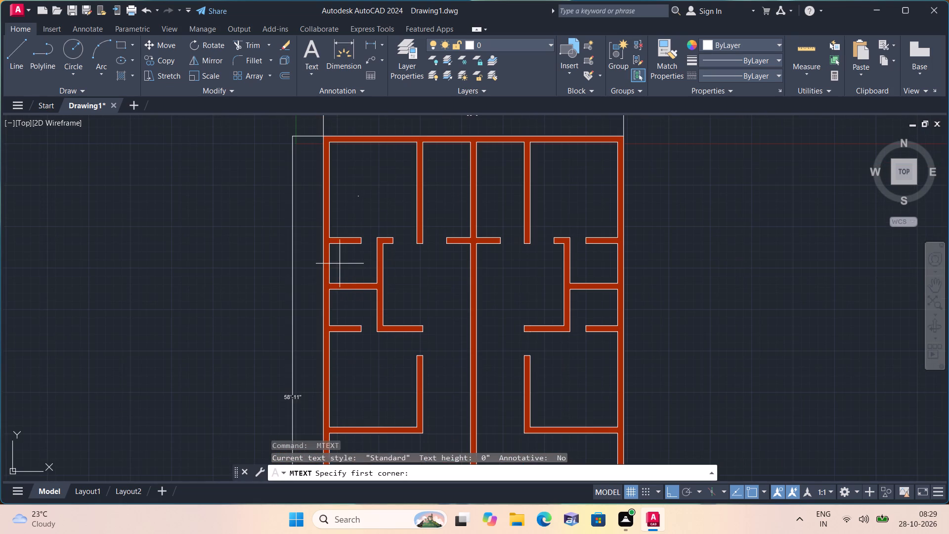
scroll(339, 266, "up", 2)
triple_click(339, 262)
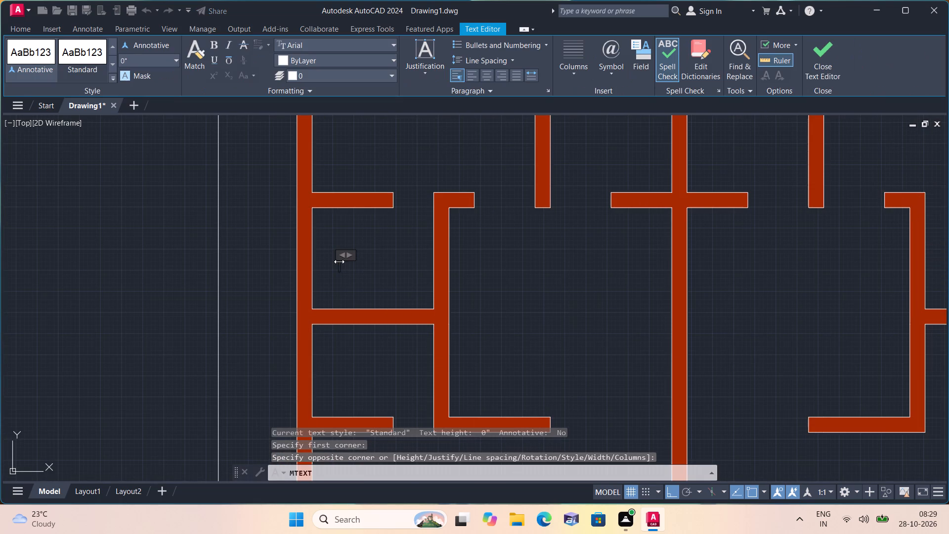
key("b")
type("ATHROOM")
key("Return")
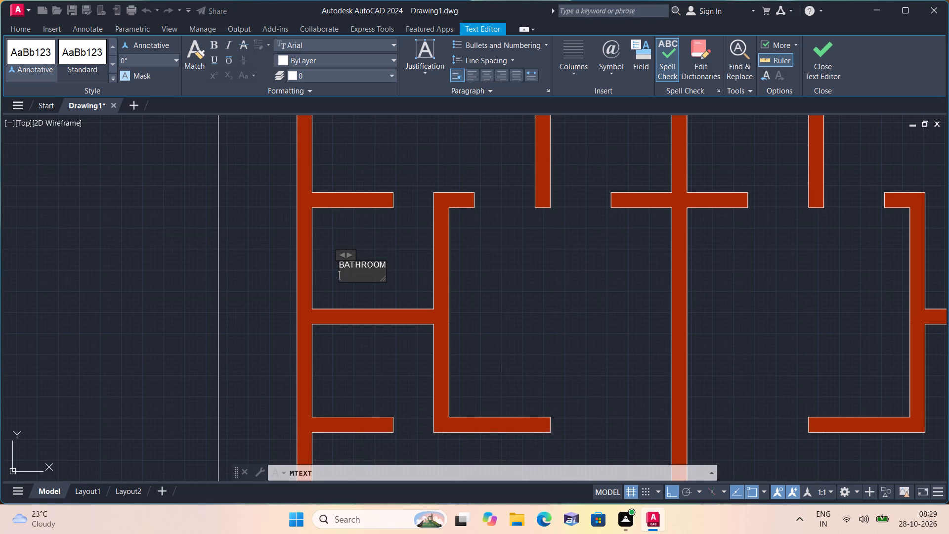
type("6'-0\"")
key("x")
type("5'-")
type("0\"")
left_click(382, 233)
Add a multiline text label "BATHROOM" / "6'-0"X4'-7"" in the lower of the two small rooms along the left exterior wall.
middle_click_drag(382, 236, 382, 224)
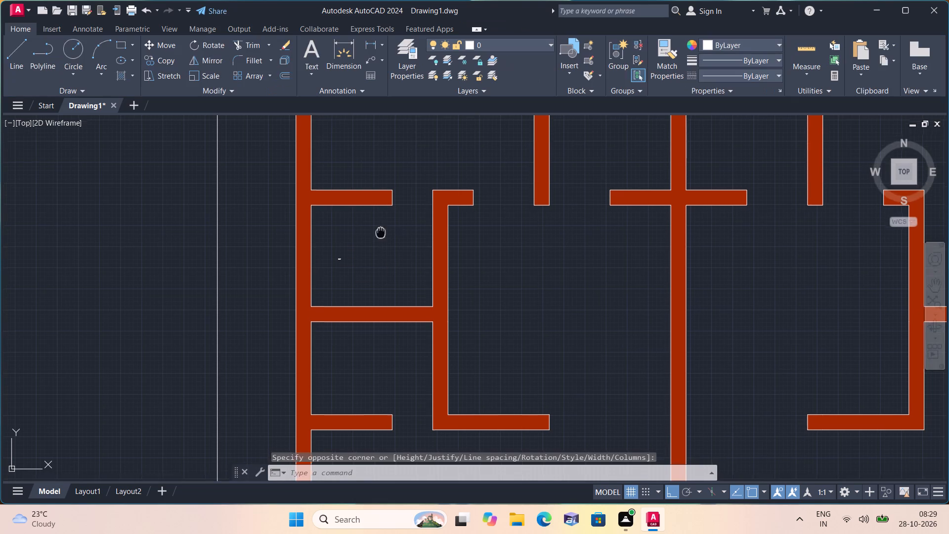
middle_click_drag(382, 224, 385, 212)
key("space")
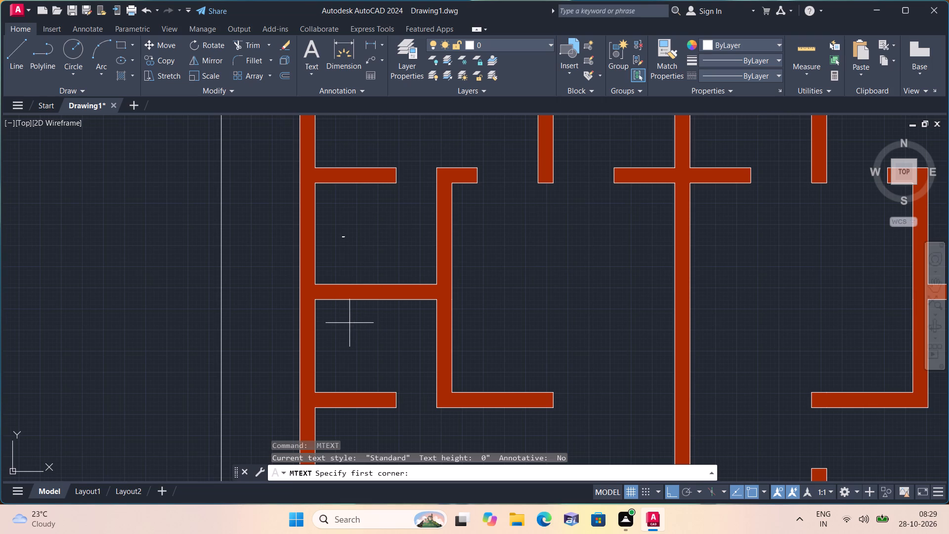
triple_click(349, 323)
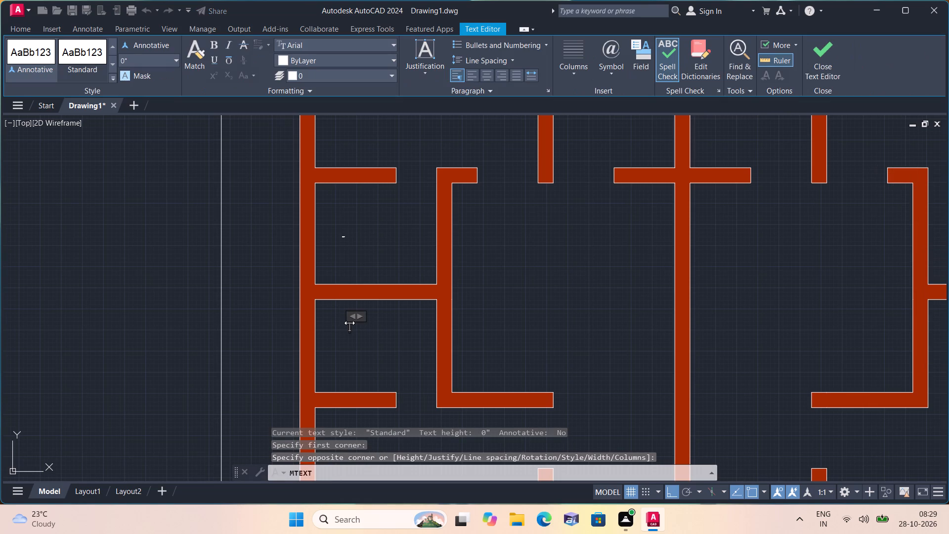
type("BATHROO")
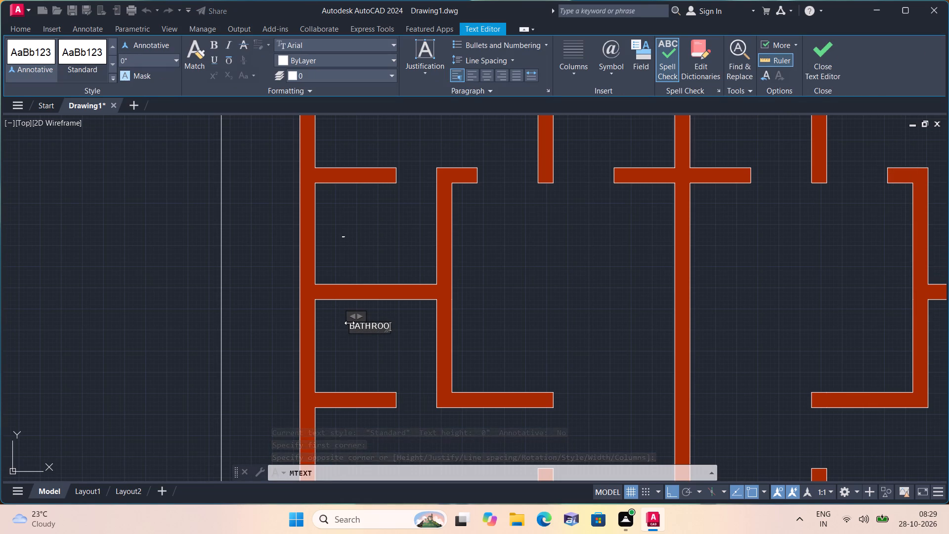
key("m")
key("Return")
type("6'")
type("-0\"")
key("x")
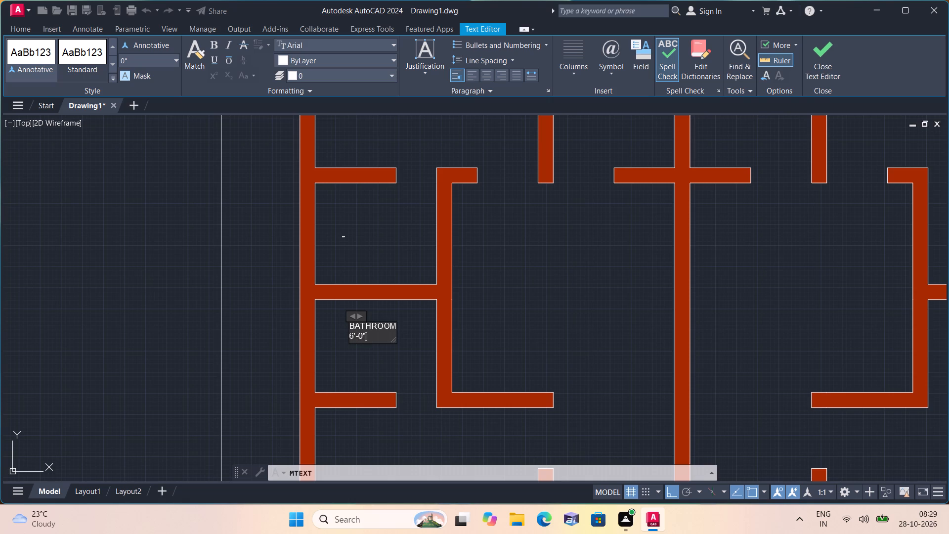
type("4'-7\"")
left_click(397, 363)
Add a multiline text label "DINING" / "11'-0"X10'-0"" in the open area between the left bathrooms and the central wall.
scroll(397, 363, "down", 1)
key("space")
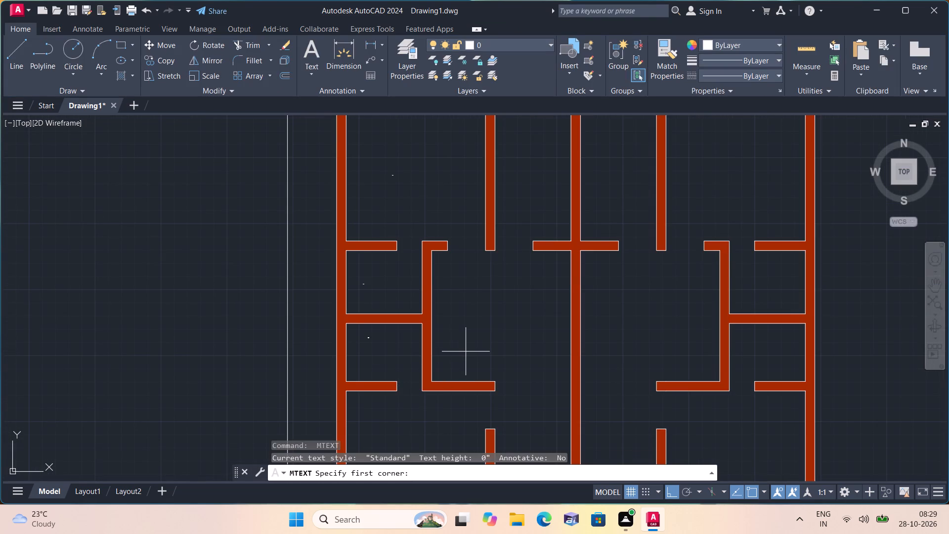
triple_click(466, 352)
type("DINING")
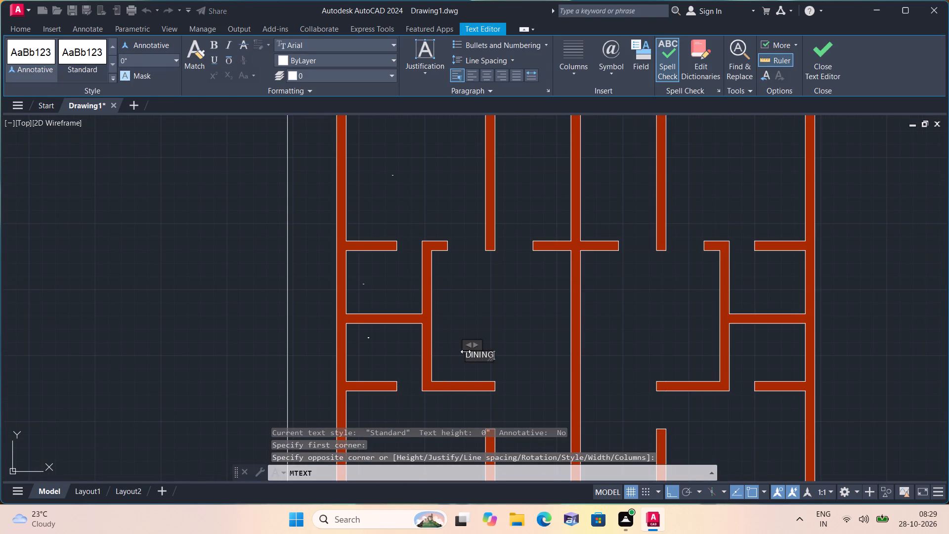
key("Return")
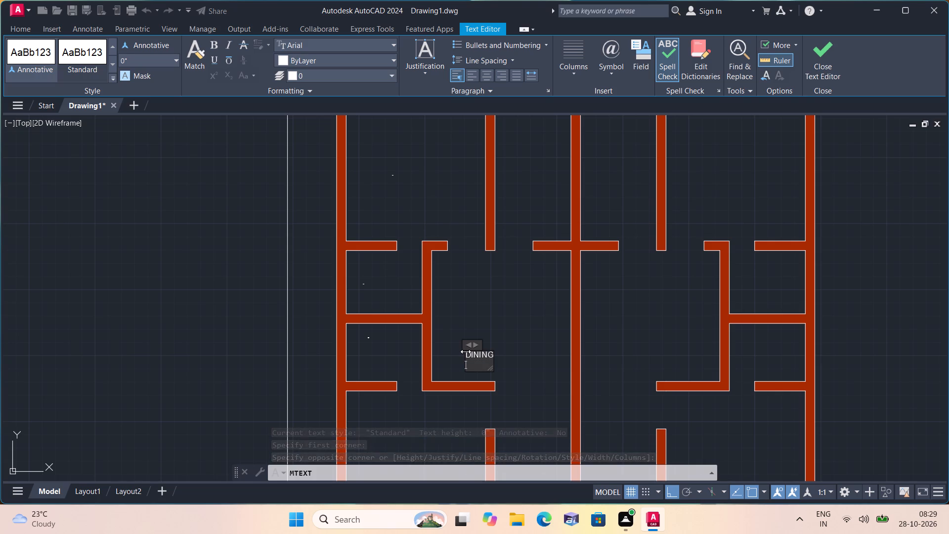
type("11'")
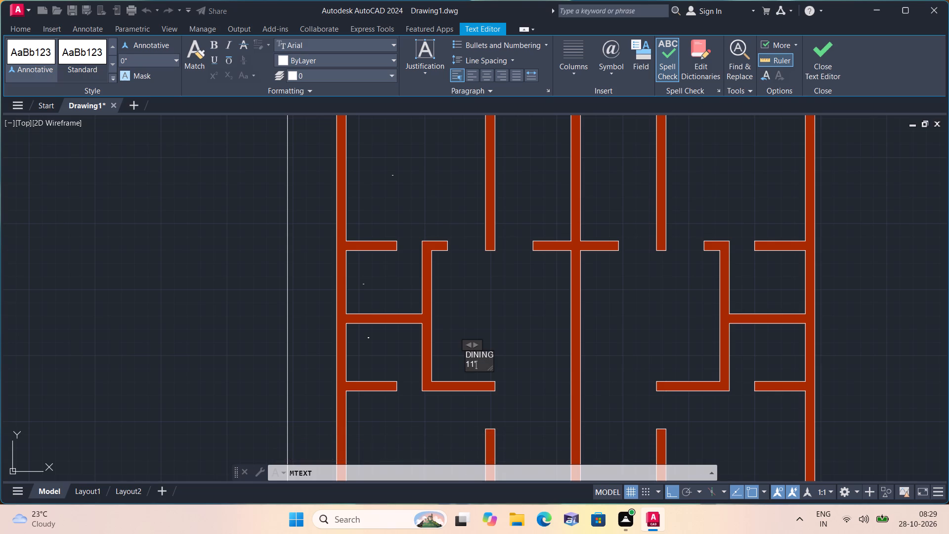
type("-0\"")
key("x")
type("10'-0\"")
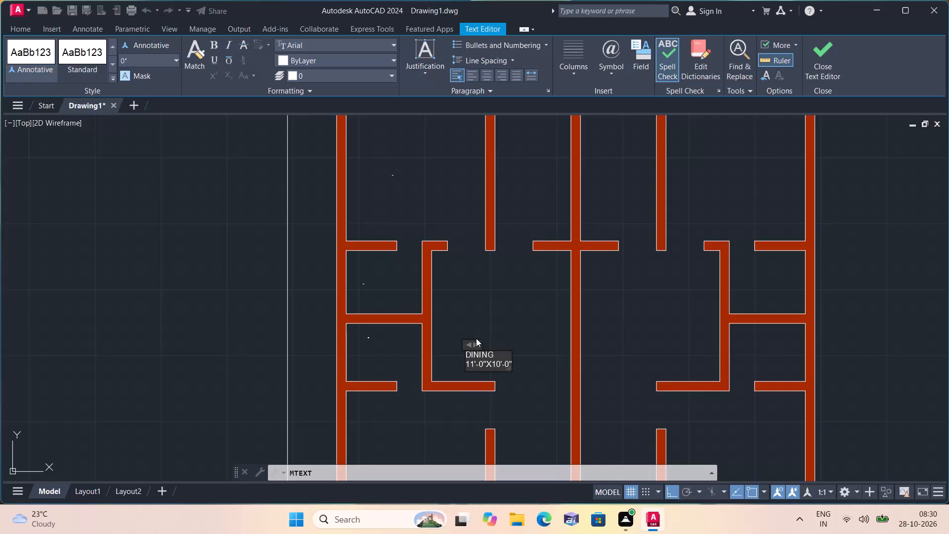
left_click(505, 322)
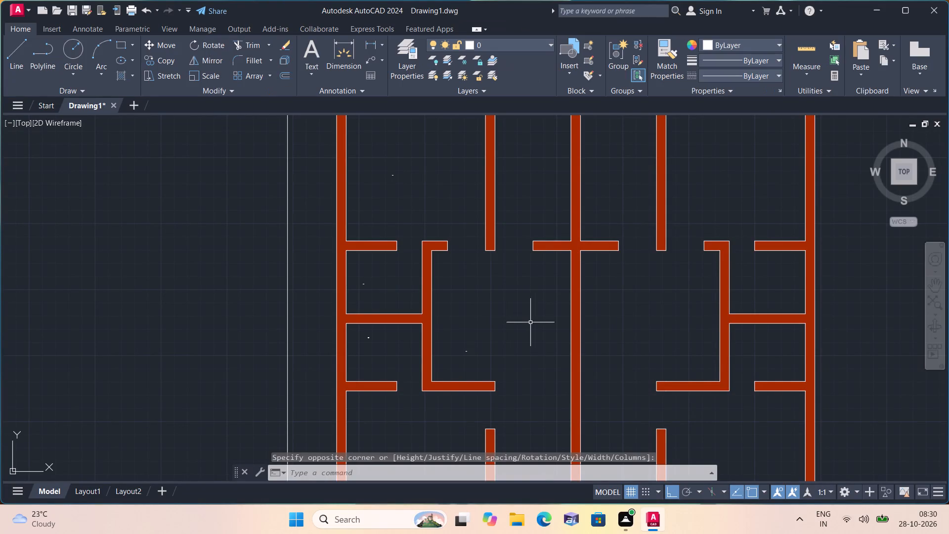
Add a matching multiline text label "DINING" / "11'-0"X10'-0"" in the open area on the right side of the central wall.
key("space")
left_click(637, 342)
double_click(637, 342)
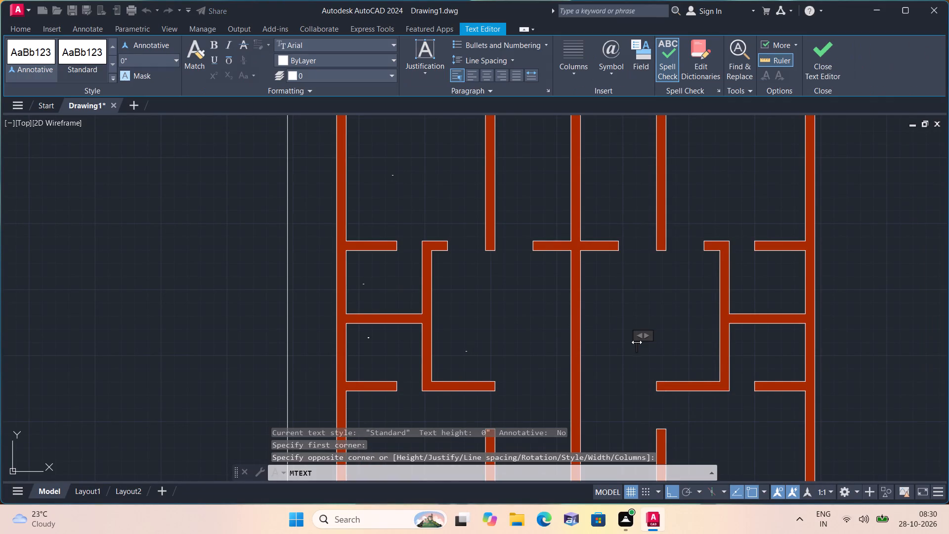
type("DINING")
key("Return")
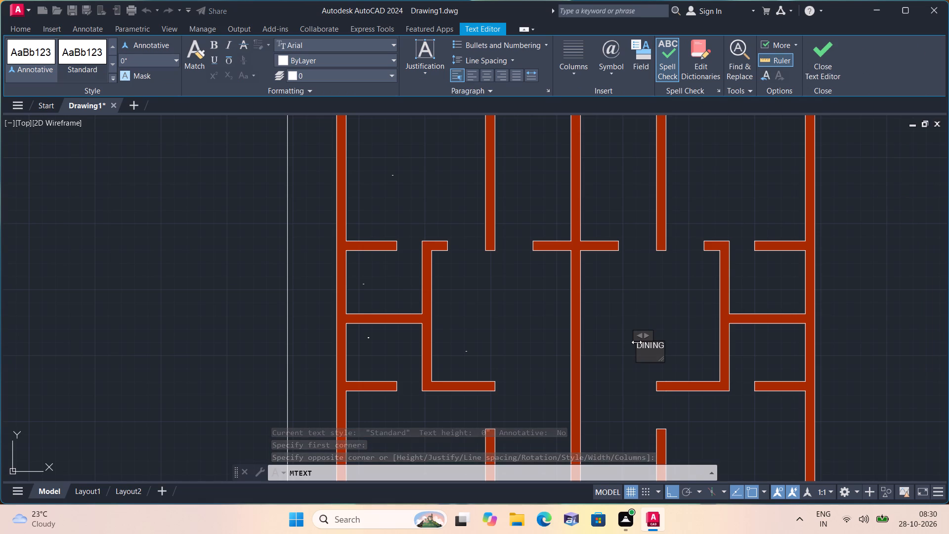
type("11'")
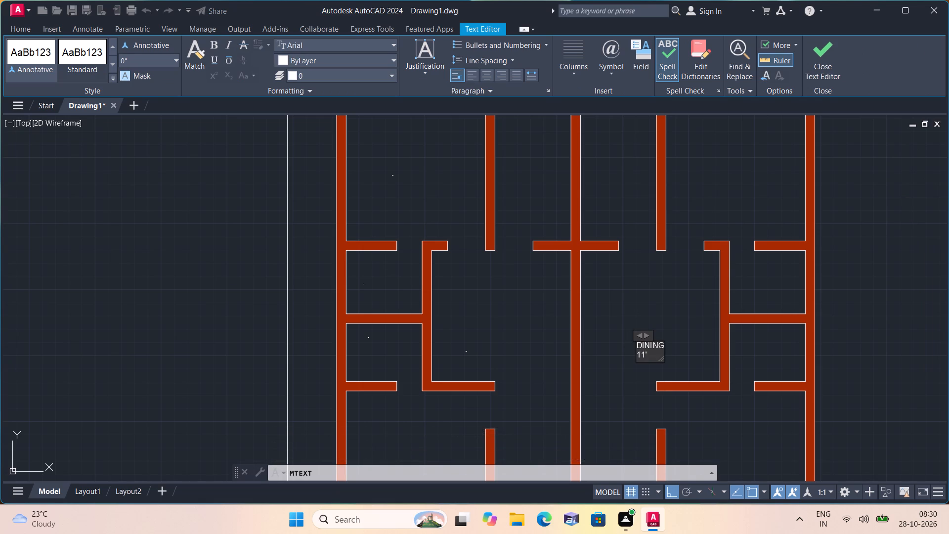
type("-0\"")
type("X10'-0\"")
left_click(643, 309)
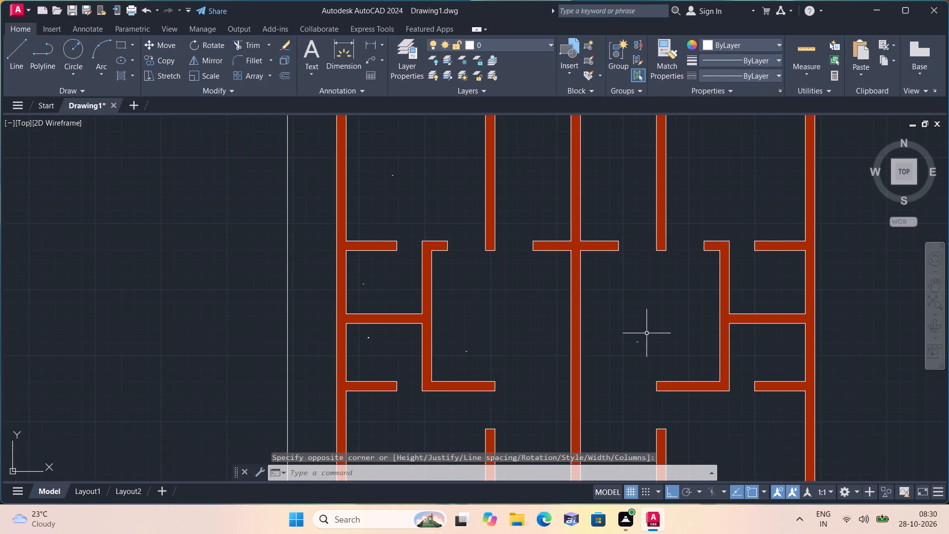
middle_click_drag(644, 333, 598, 326)
scroll(636, 333, "down", 1)
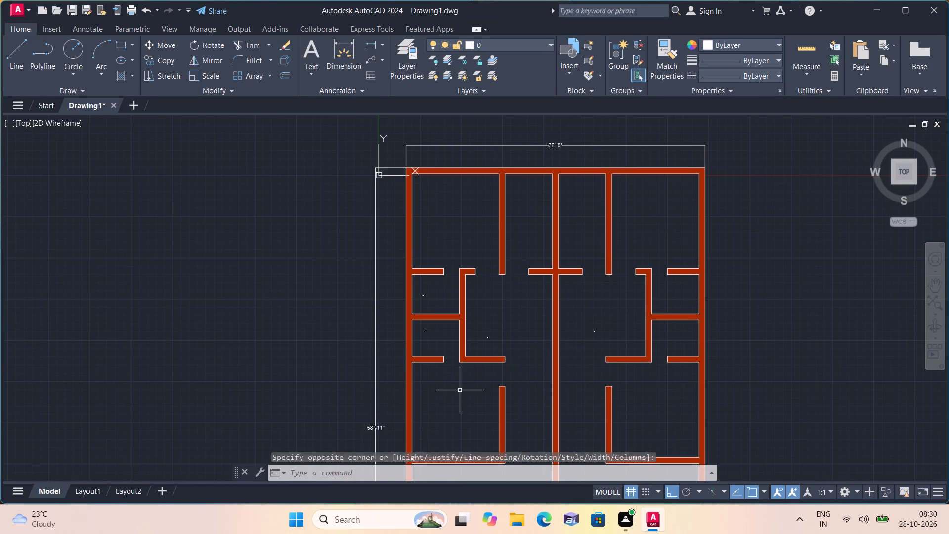
Add a multiline text label "BEDROOM" / "12'-0"X11'-0"" in the room directly below the left-side bathrooms.
middle_click_drag(446, 412, 445, 344)
scroll(445, 344, "up", 1)
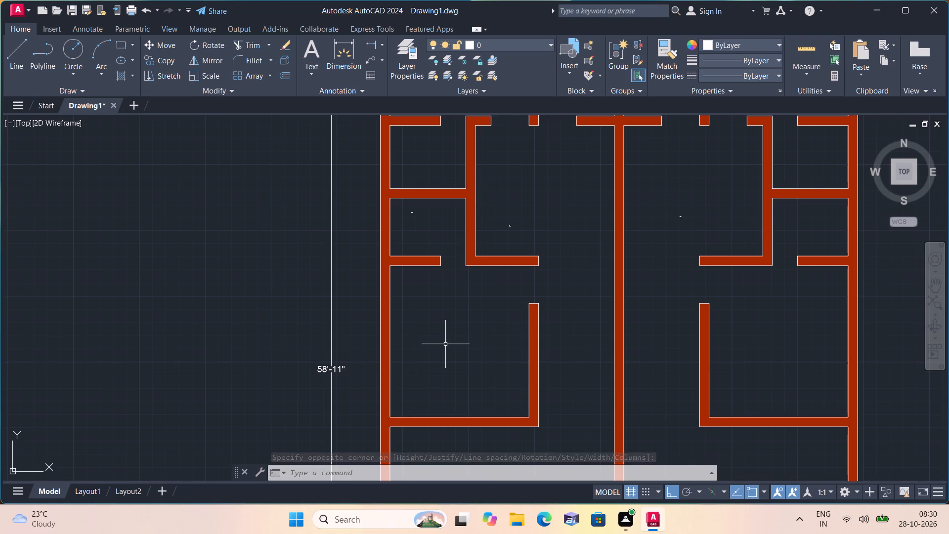
key("space")
triple_click(439, 320)
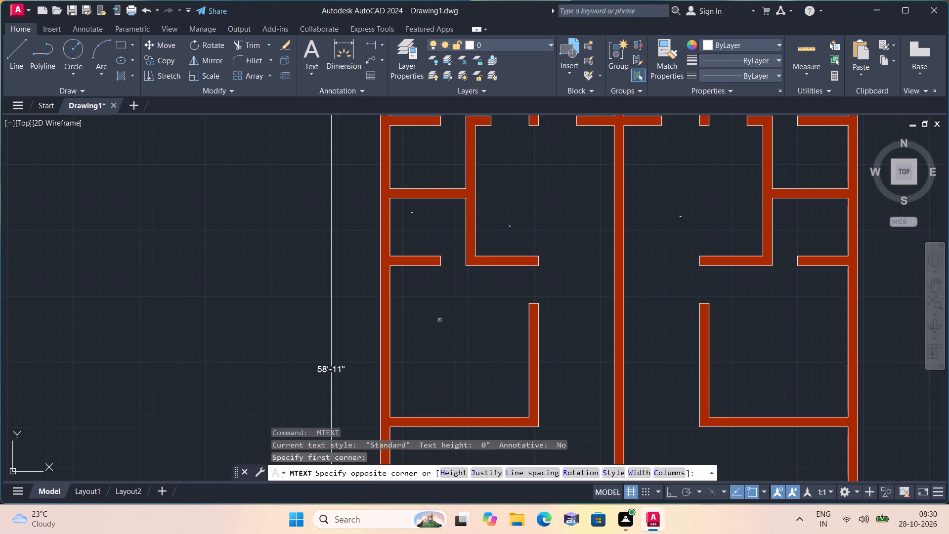
type("BEDROOM")
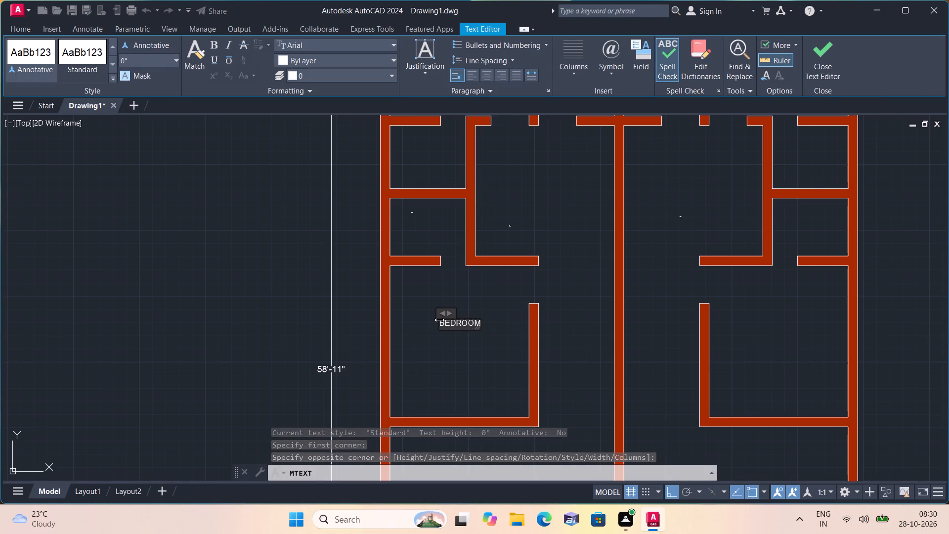
key("Return")
type("12")
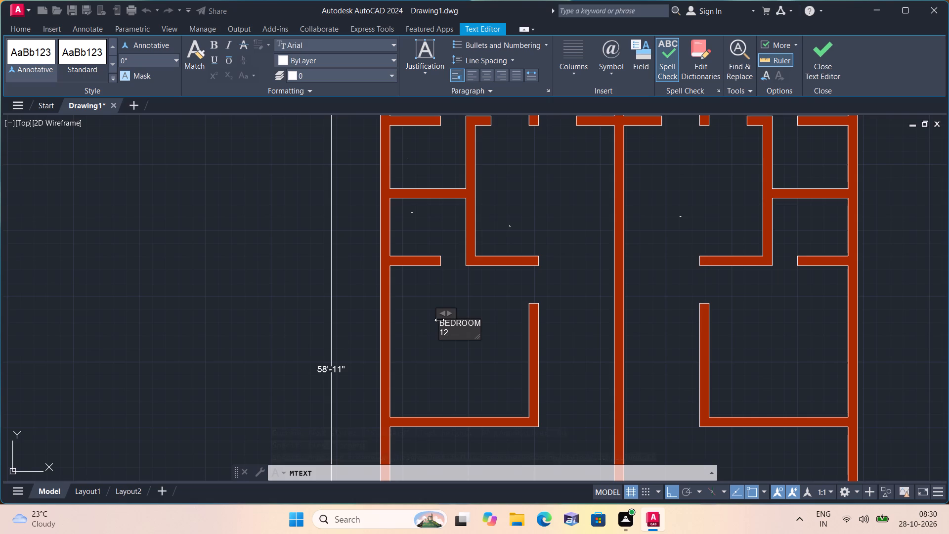
type("'-0\"")
type("X11'-0\"")
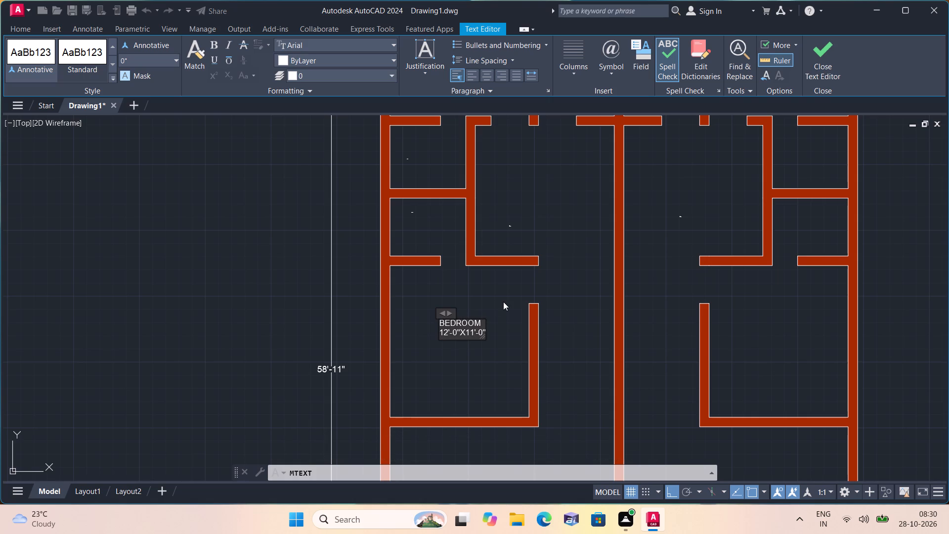
left_click(503, 302)
Add a multiline text label "5'-0" PASS" in the passage between that bedroom and the central wall.
middle_click_drag(522, 318, 462, 319)
scroll(503, 319, "down", 1)
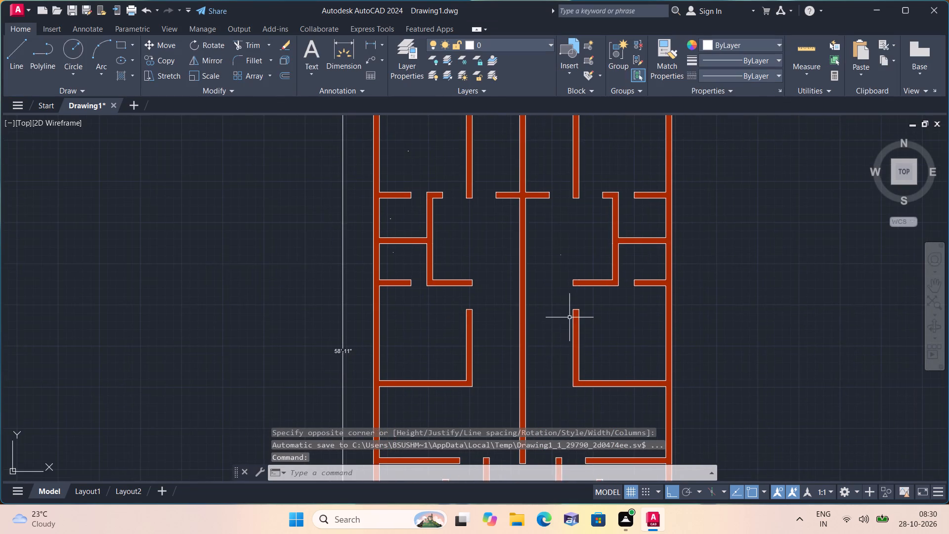
scroll(569, 317, "up", 1)
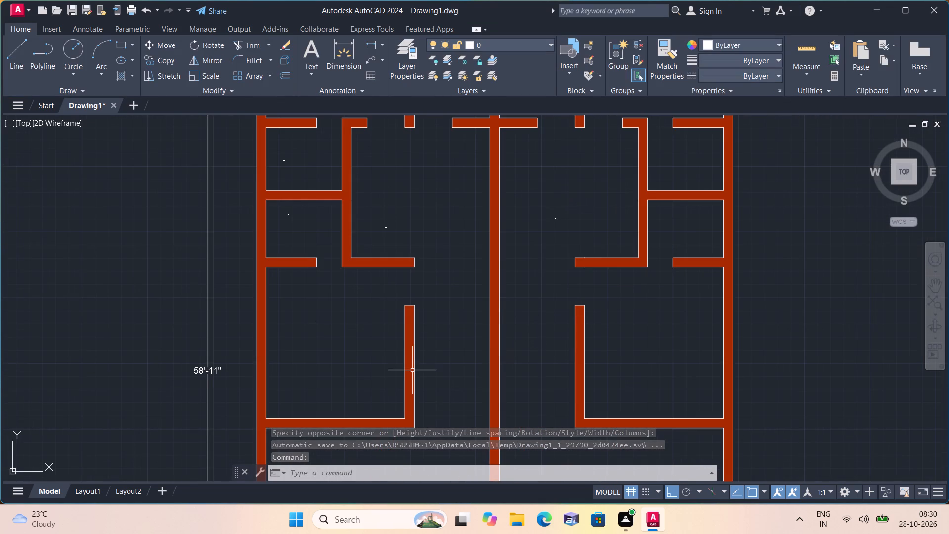
middle_click_drag(412, 370, 448, 336)
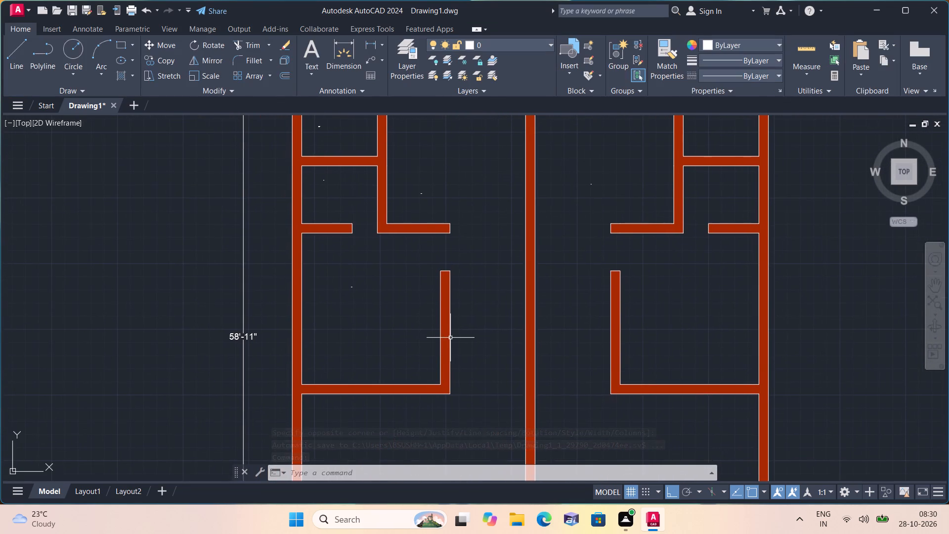
key("space")
triple_click(475, 314)
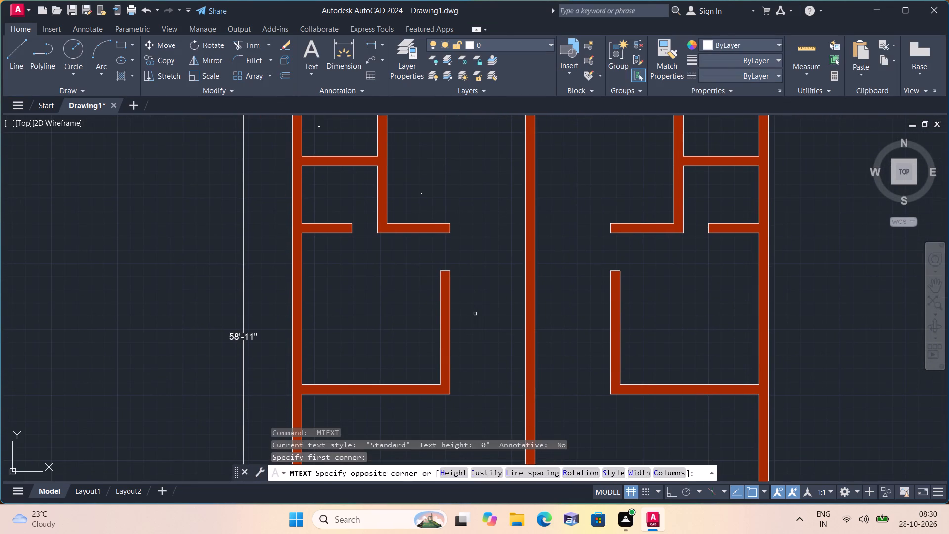
type("5'-0\"")
scroll(475, 314, "up", 1)
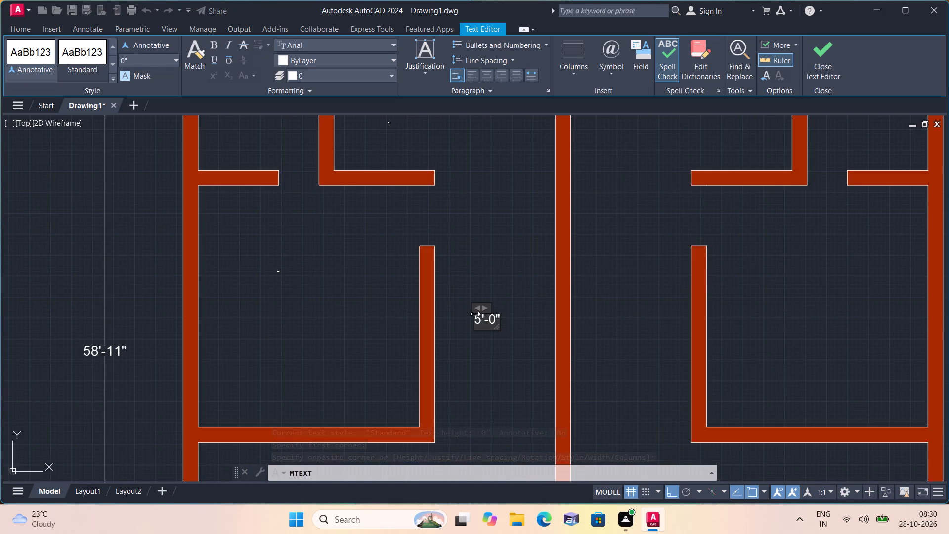
scroll(475, 314, "down", 1)
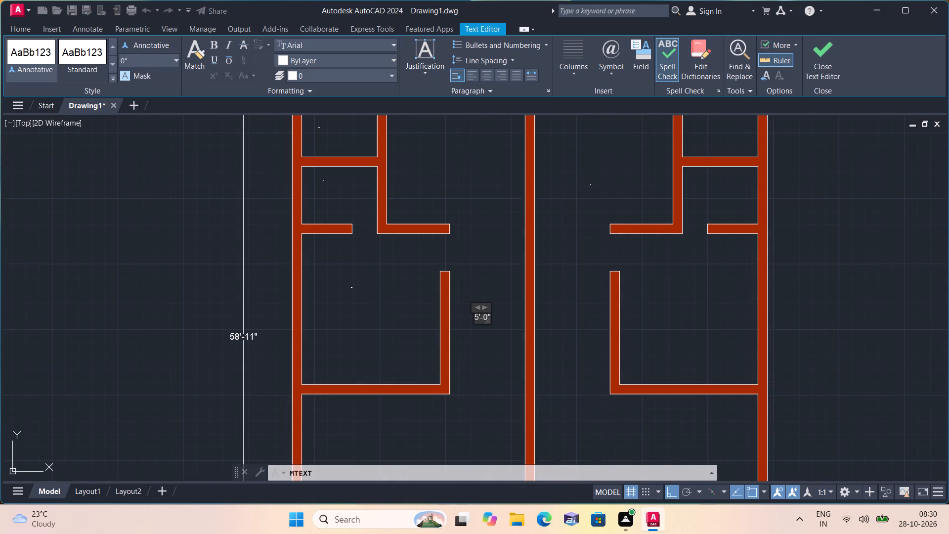
key("space")
type("PASS")
left_click(497, 354)
Add a multiline text label "5'-0"PASS" in the matching passage on the right side of the central wall.
middle_click_drag(497, 354, 479, 323)
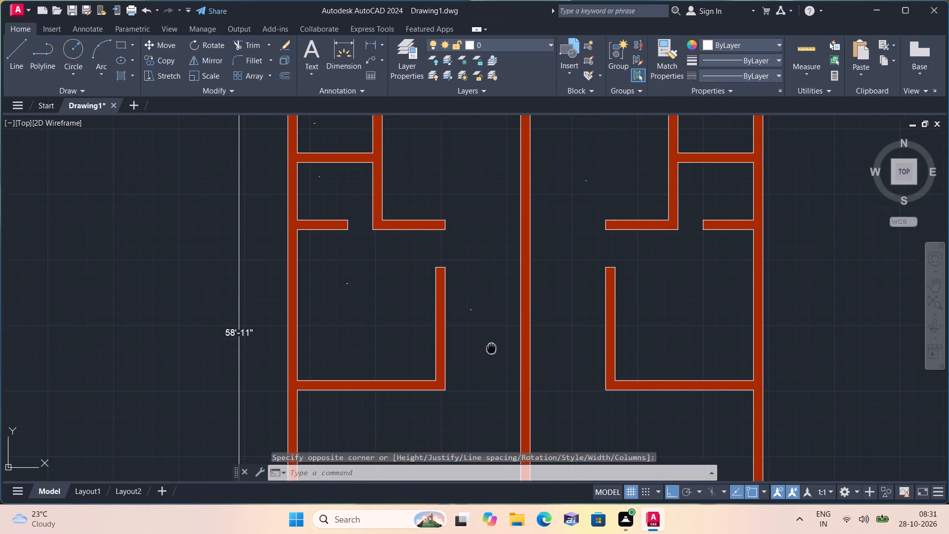
middle_click_drag(479, 323, 474, 311)
key("space")
left_click(534, 281)
double_click(534, 281)
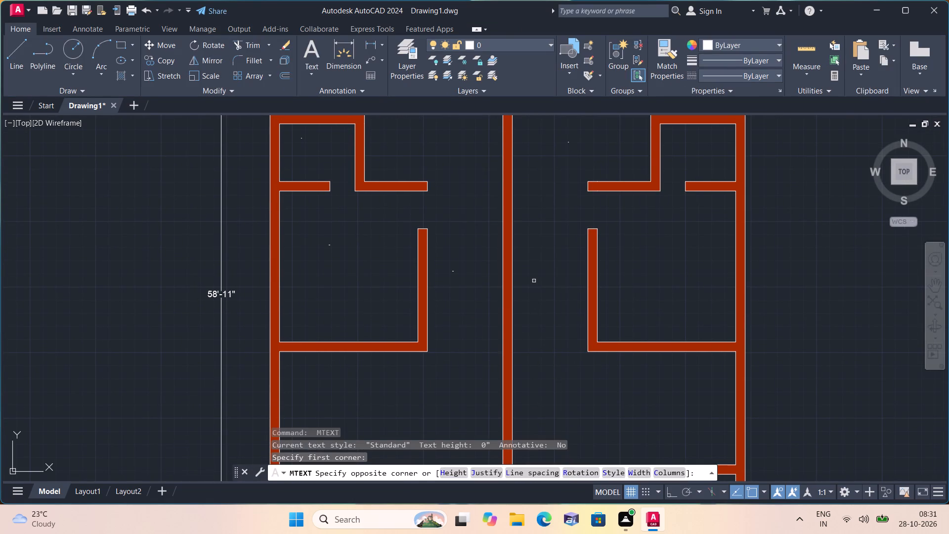
type("5'-0\"")
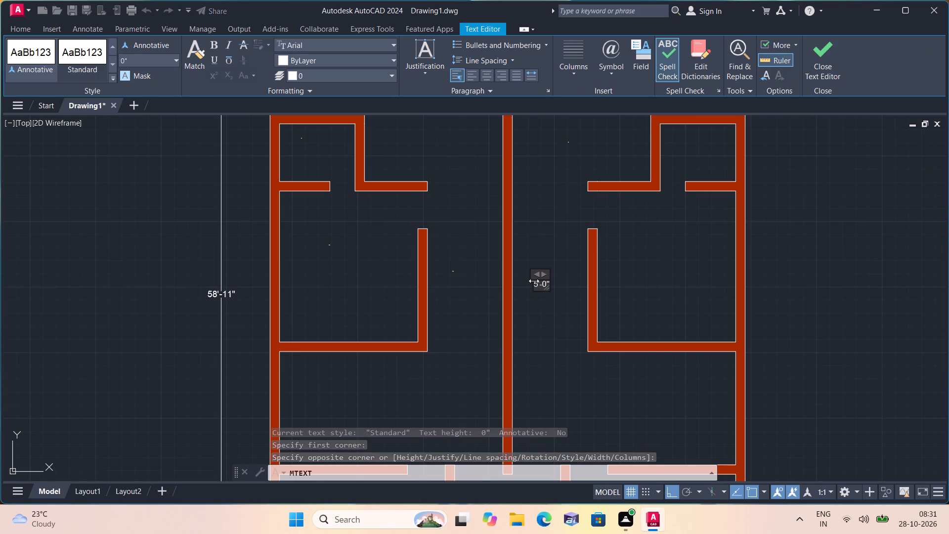
type("PASS")
left_click(562, 313)
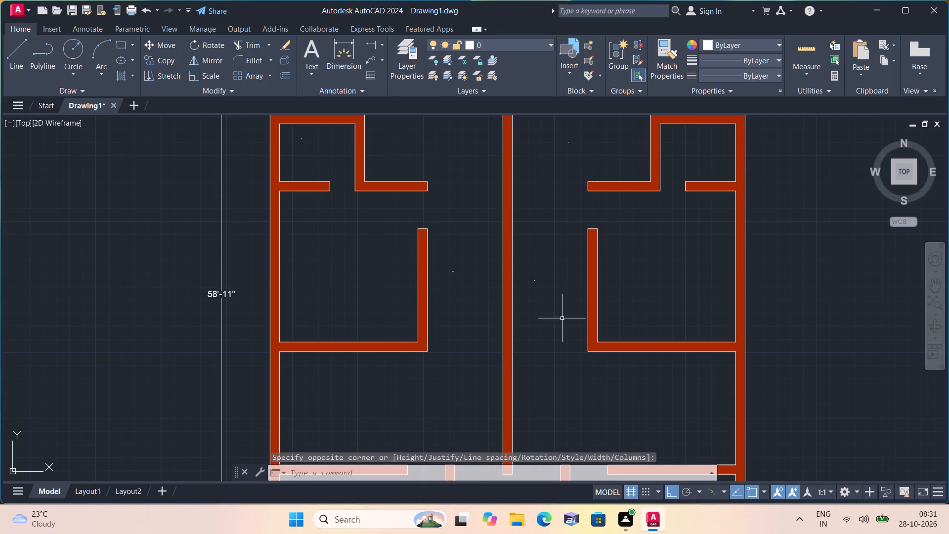
Add a multiline text label "DRAWING" / "17'-4"X9'-0"" in the open room below the left bedroom and passage.
middle_click_drag(561, 319, 571, 239)
key("space")
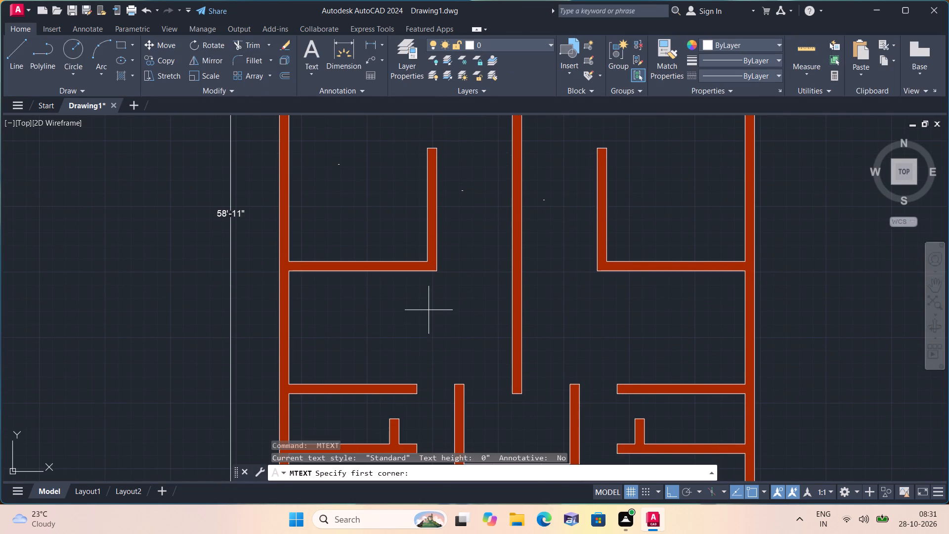
left_click(430, 308)
double_click(430, 308)
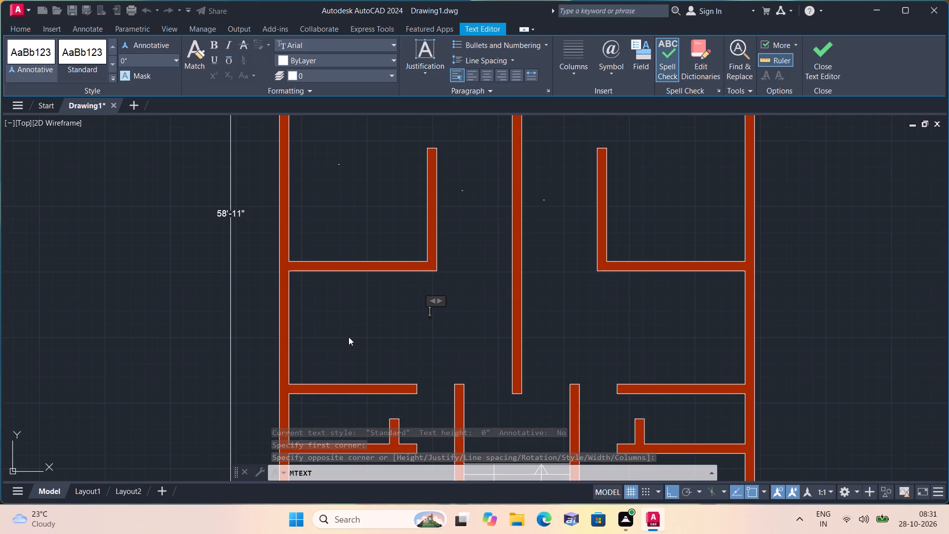
type("DRAWING")
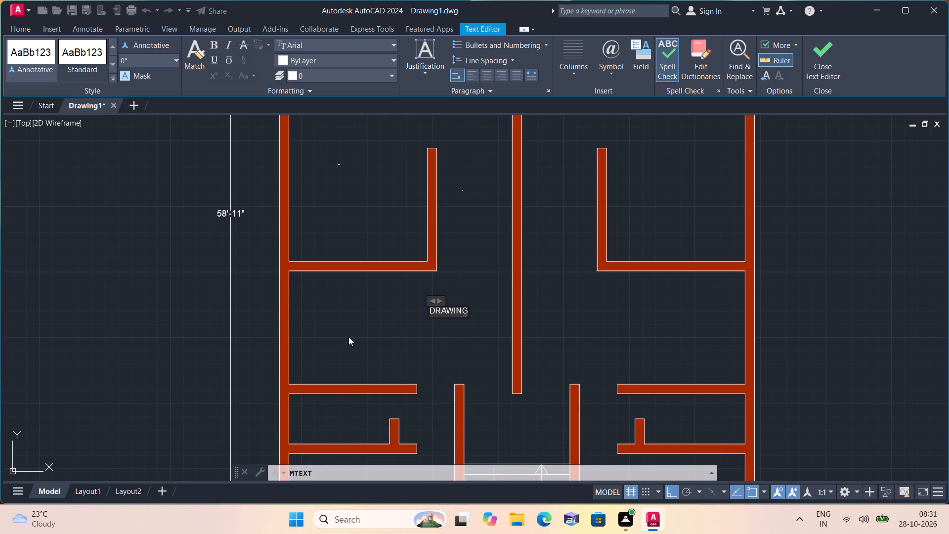
key("Return")
type("17'-")
type("4\"")
key("x")
key("9")
type("'-")
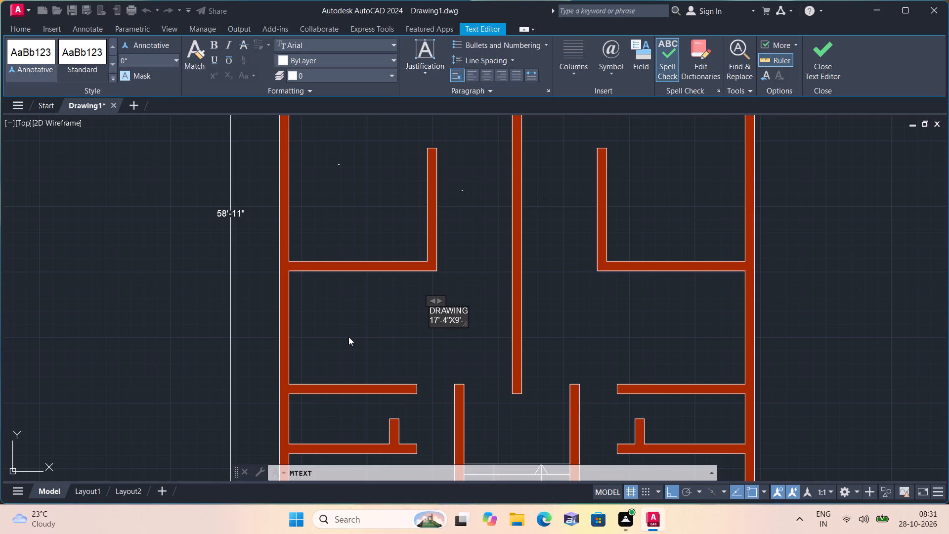
type("0\"")
left_click(367, 320)
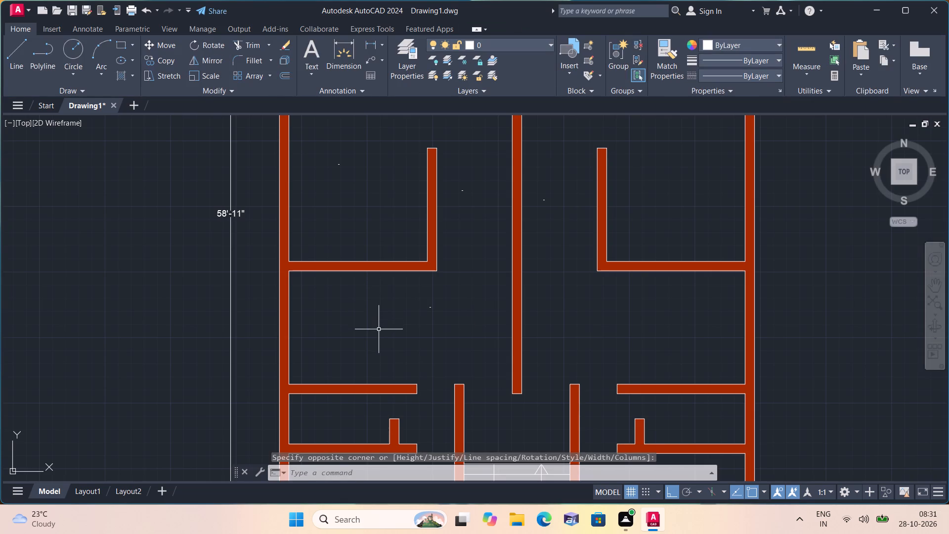
Add a multiline text label "BATHROOM" / "8'-0"X4'-0"" in the narrow room directly below the left drawing room.
middle_click_drag(379, 332, 417, 278)
scroll(364, 371, "up", 1)
key("space")
triple_click(361, 350)
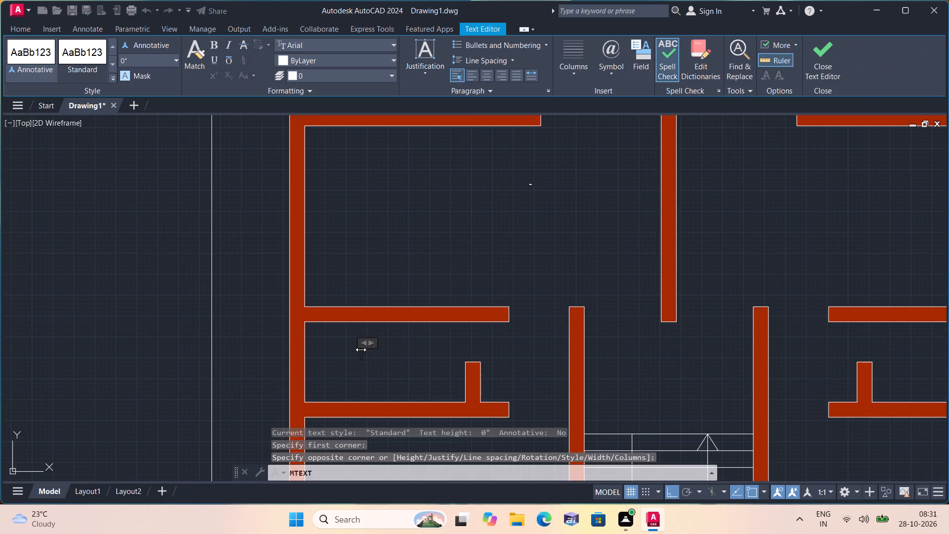
type("BATHROO")
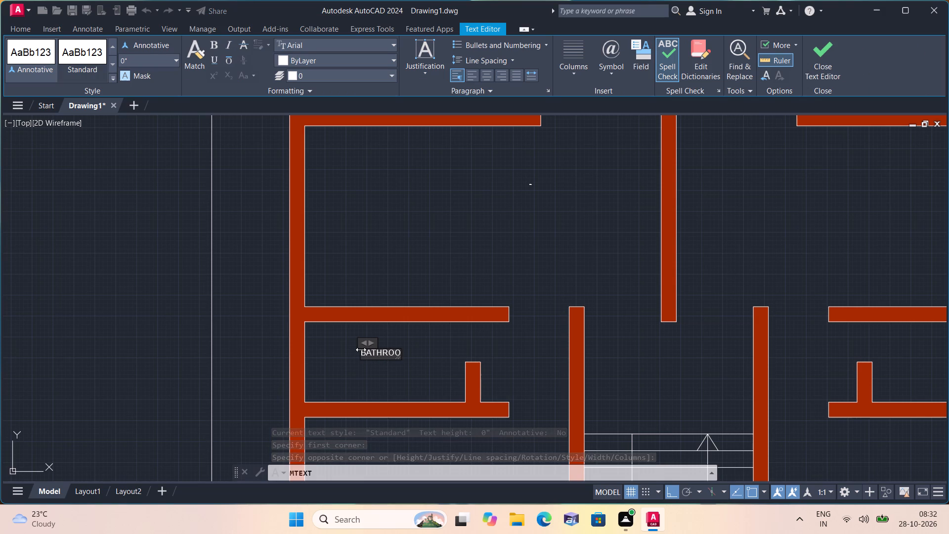
key("m")
key("Return")
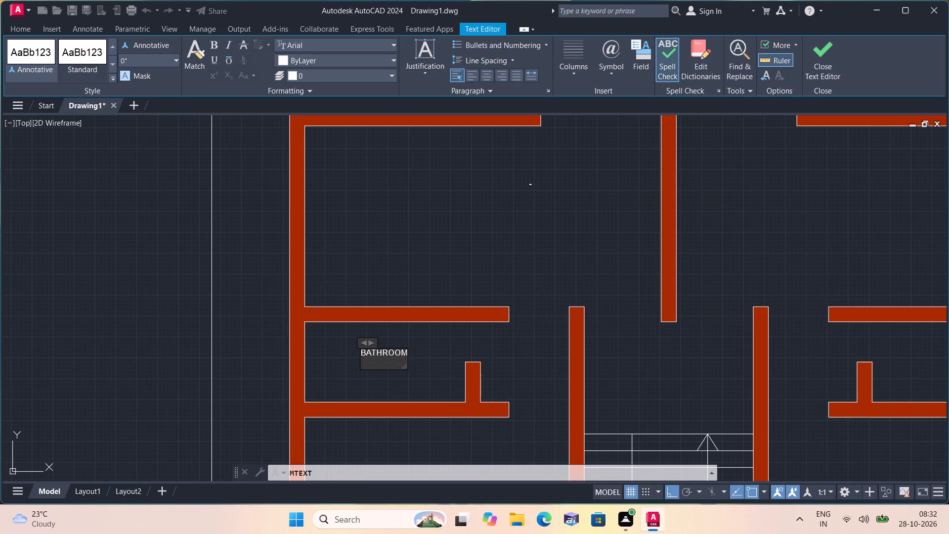
type("8'-0\"")
key("x")
type("4'-0\"")
left_click(412, 436)
Add a multiline text label "BEDROOM" / "13'-2"X10'-0"" in the large room directly below the left bathroom.
middle_click_drag(412, 436, 402, 234)
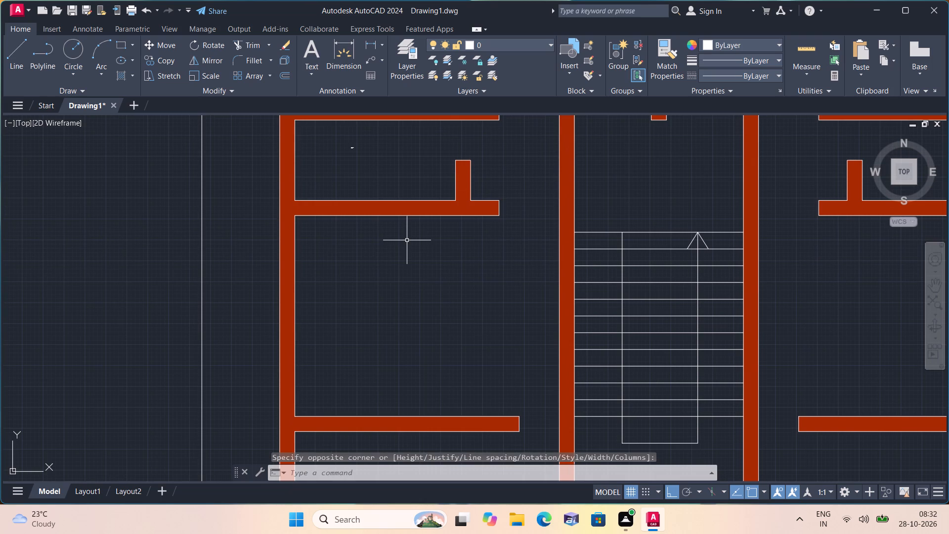
key("space")
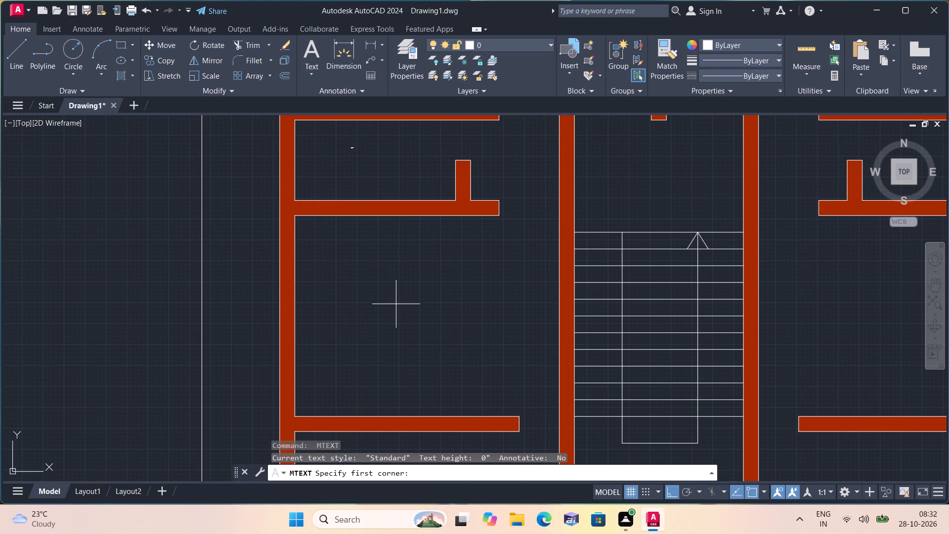
triple_click(396, 304)
type("BEDROO")
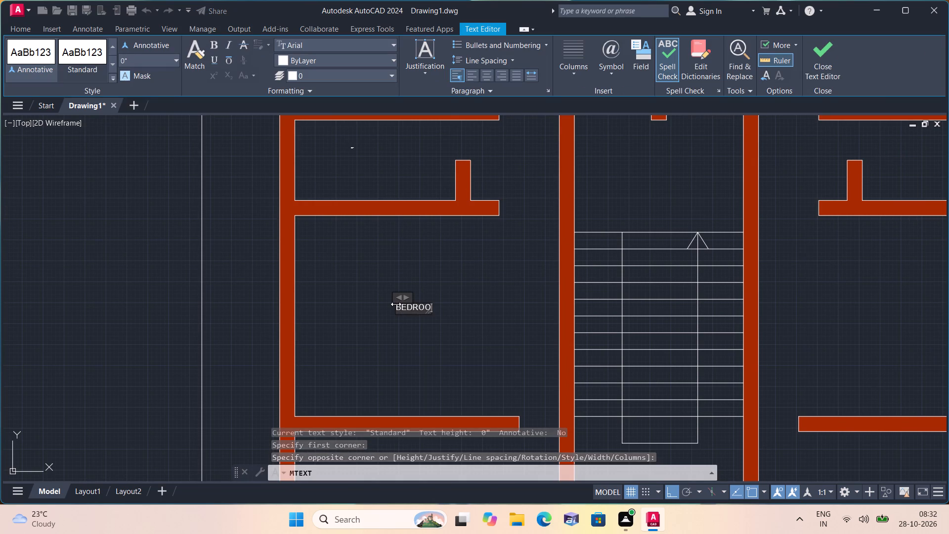
key("m")
key("Return")
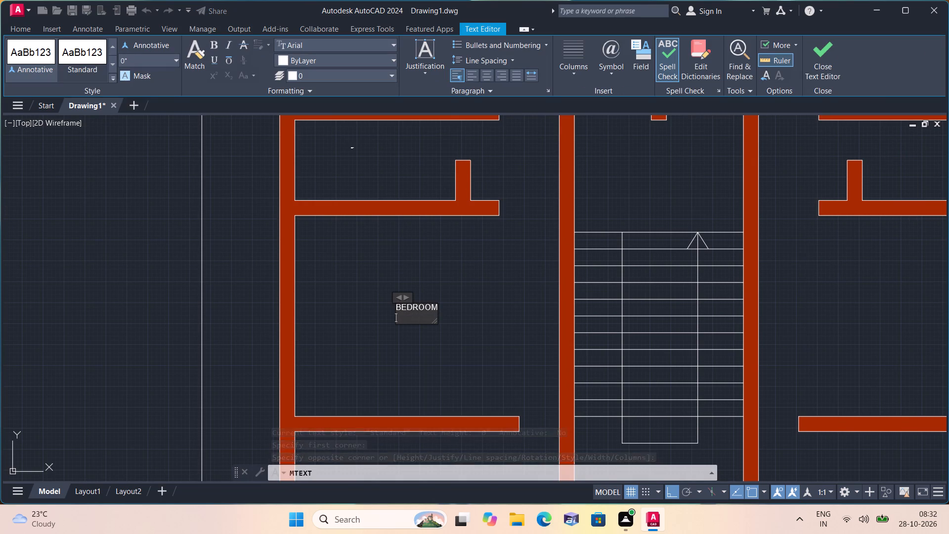
type("13'-2\"")
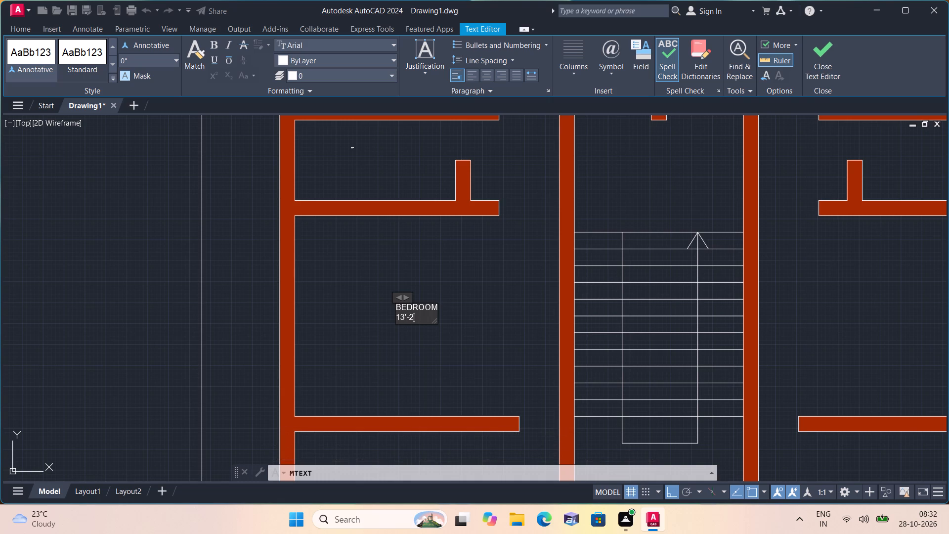
type("X10'-0\"")
left_click(364, 340)
Add a multiline text label "VERANDA" in the narrow strip below the lower-left bedroom.
scroll(461, 321, "down", 1)
middle_click_drag(461, 321, 461, 274)
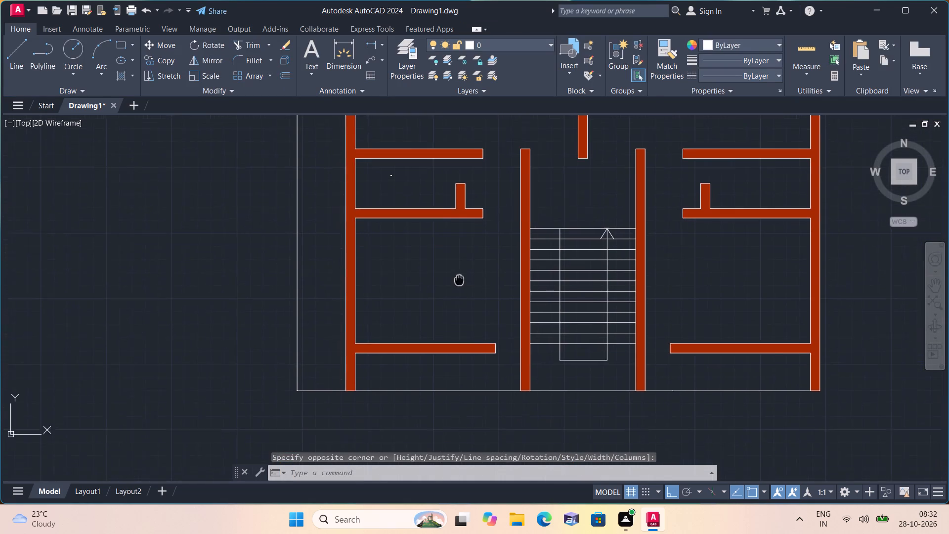
middle_click_drag(461, 274, 461, 273)
key("space")
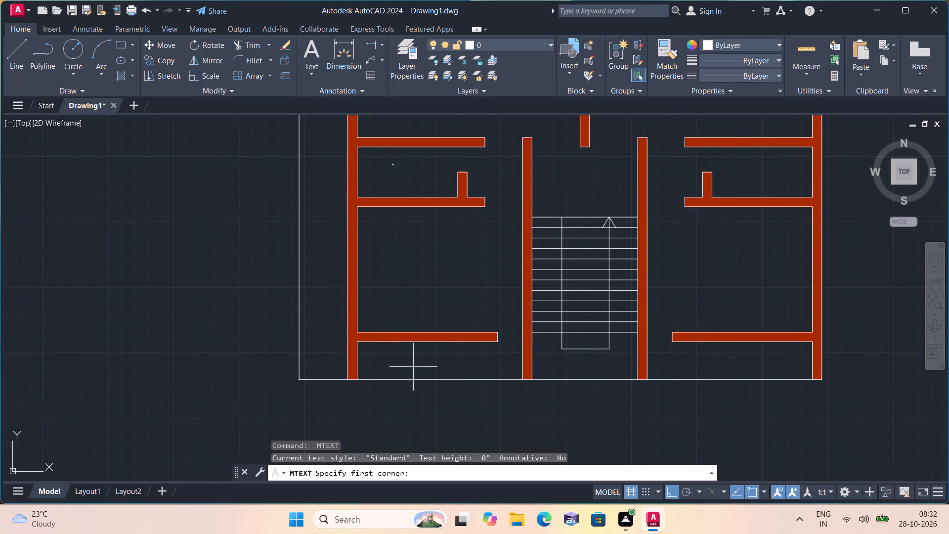
double_click(414, 359)
left_click(414, 359)
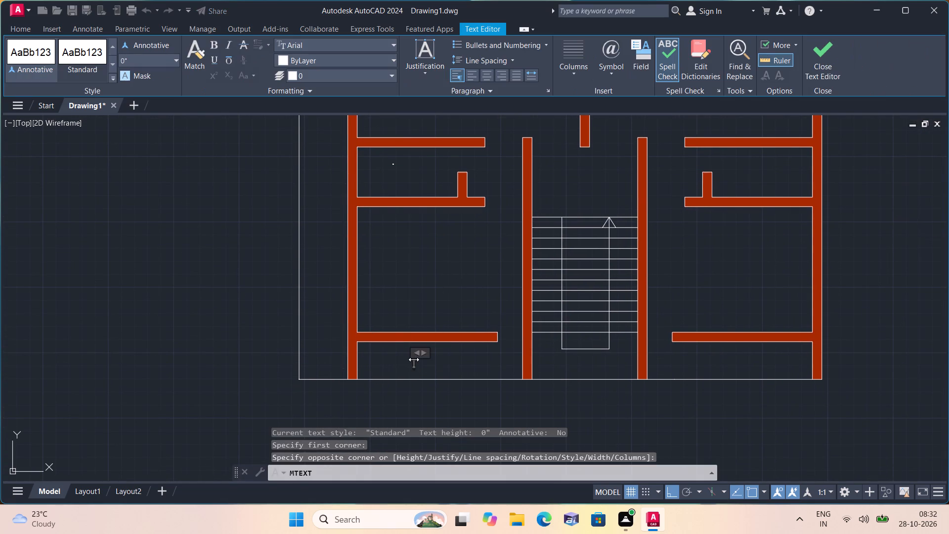
type("VERA")
type("NDA")
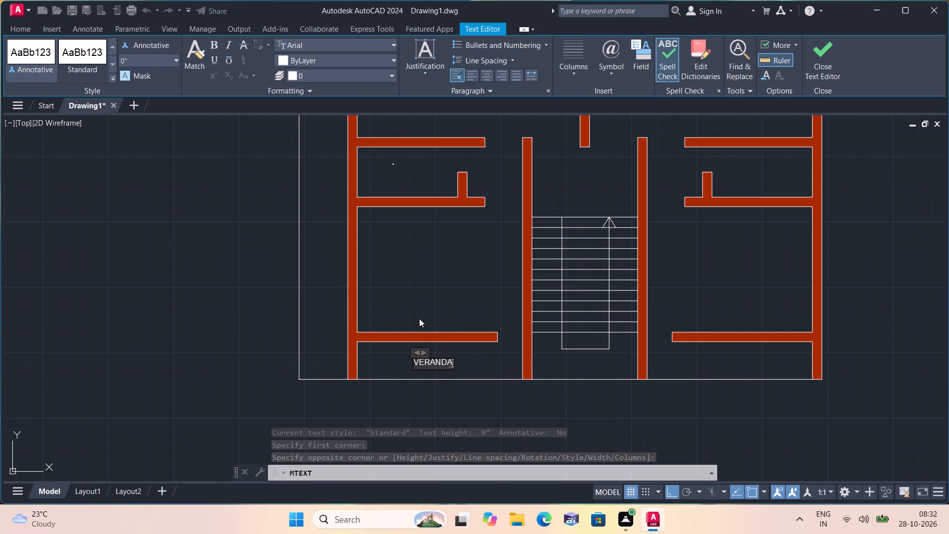
left_click(423, 307)
Add a multiline text label "LANDING" between the stair walls, just below the staircase.
middle_click_drag(421, 285, 399, 286)
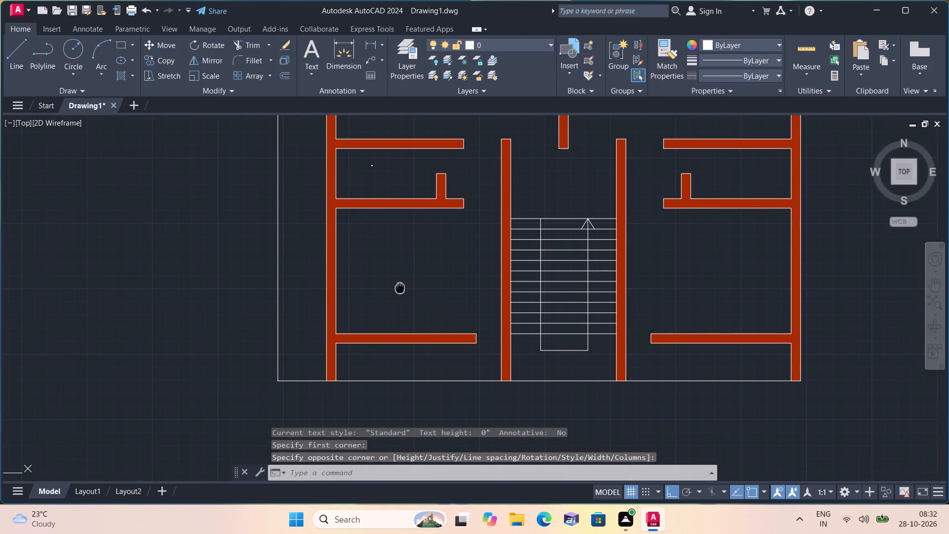
middle_click_drag(399, 286, 398, 286)
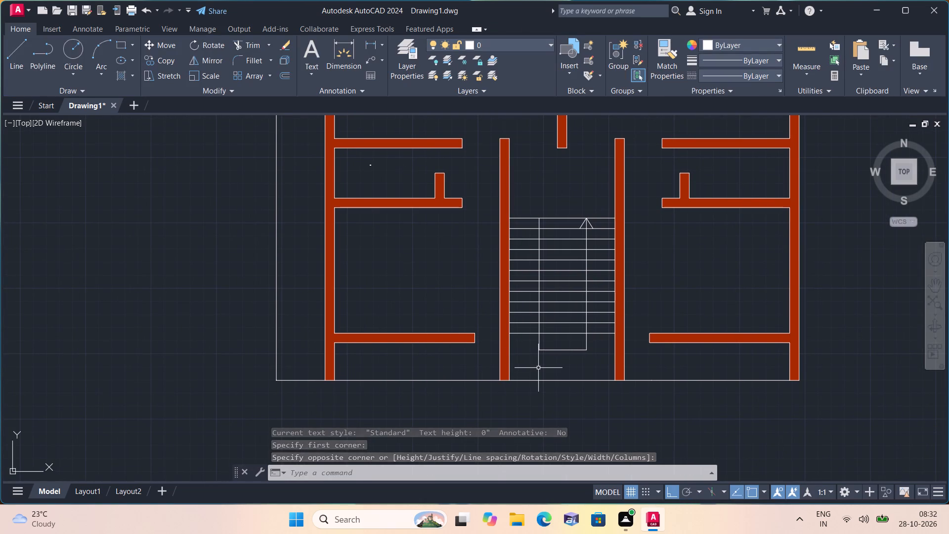
key("space")
scroll(541, 370, "up", 1)
triple_click(541, 370)
left_click(541, 370)
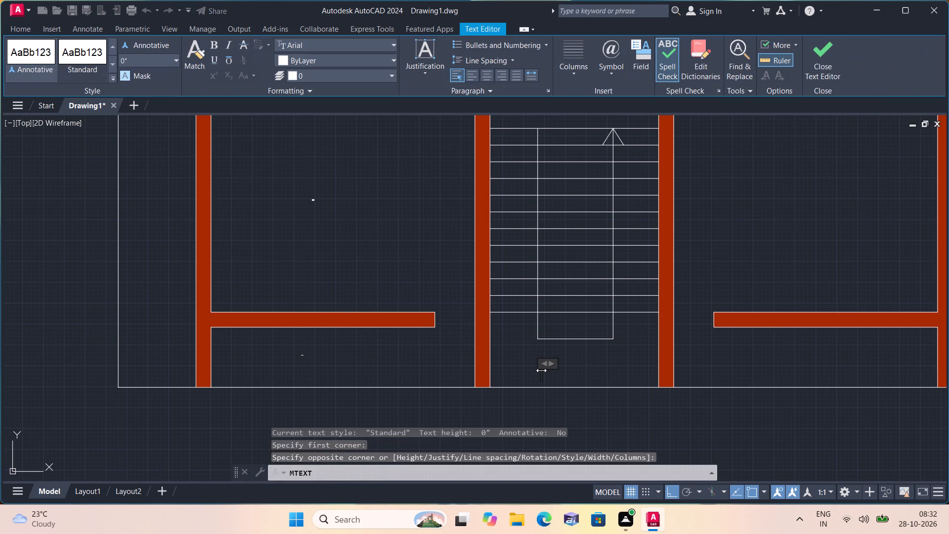
type("LAND")
type("ING")
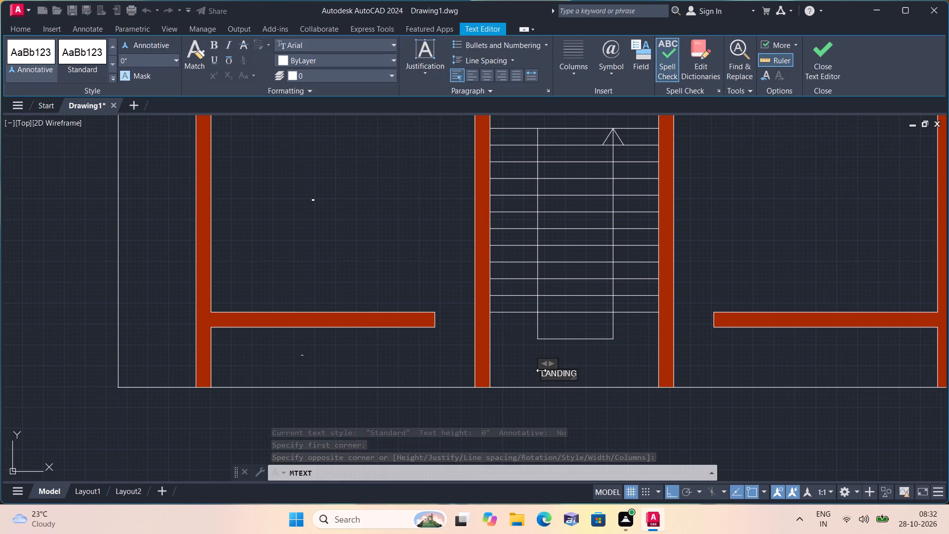
left_click(410, 249)
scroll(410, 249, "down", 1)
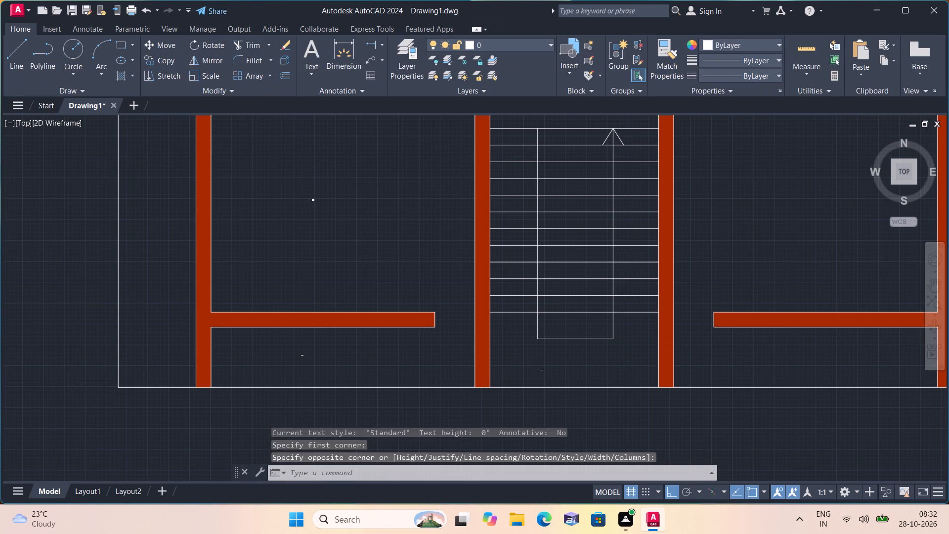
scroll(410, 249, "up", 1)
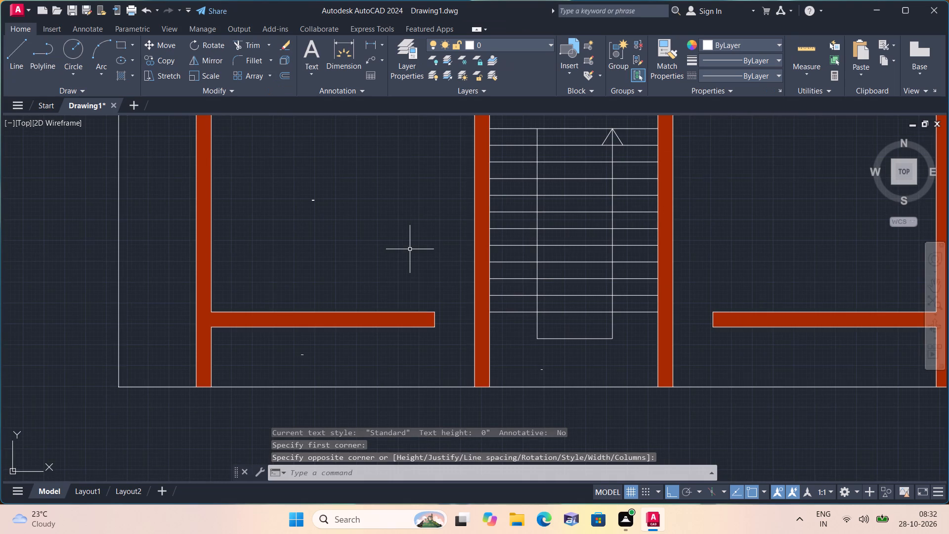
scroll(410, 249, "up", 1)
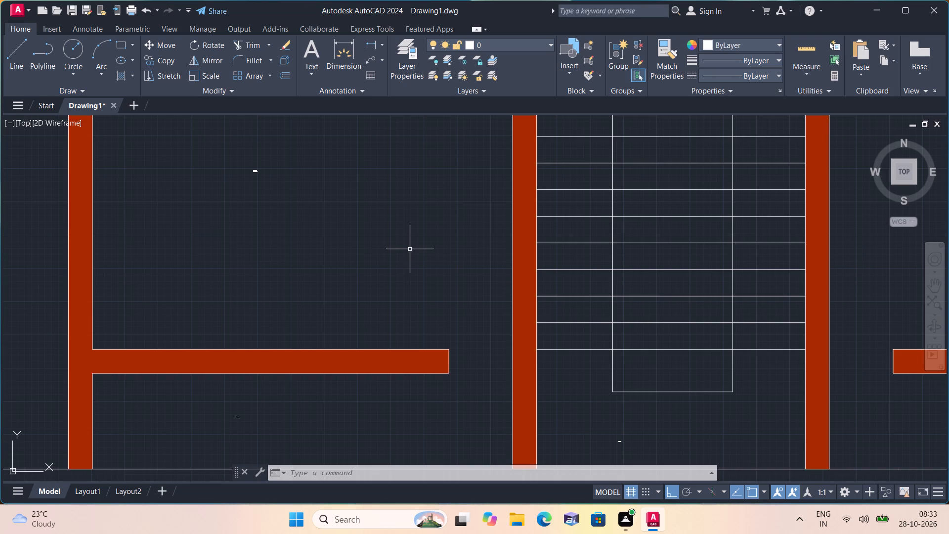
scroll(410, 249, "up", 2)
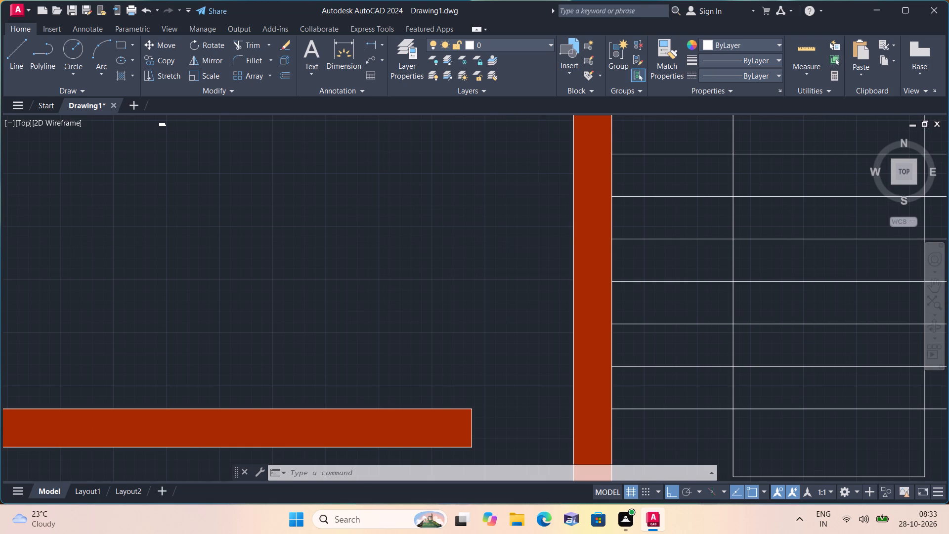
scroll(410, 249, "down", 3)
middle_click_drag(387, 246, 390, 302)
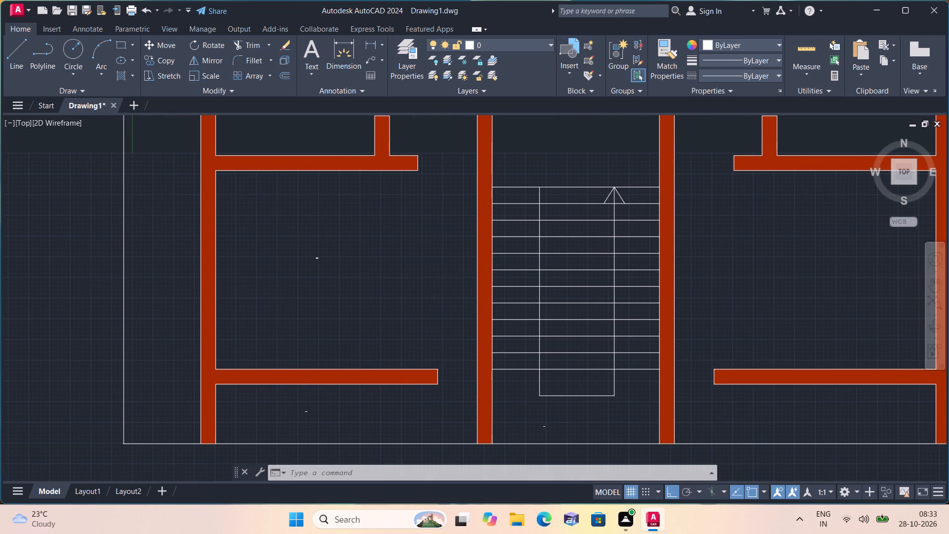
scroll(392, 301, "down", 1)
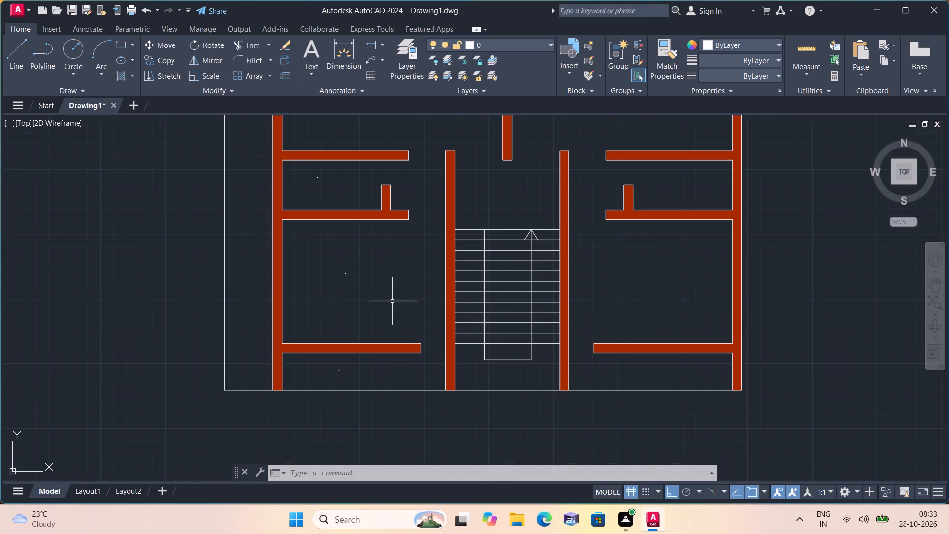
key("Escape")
Add a multiline text label "STAIR" / "8'-0"X14'-5"" between the stair walls, just above the top stair line.
middle_click_drag(483, 296, 434, 330)
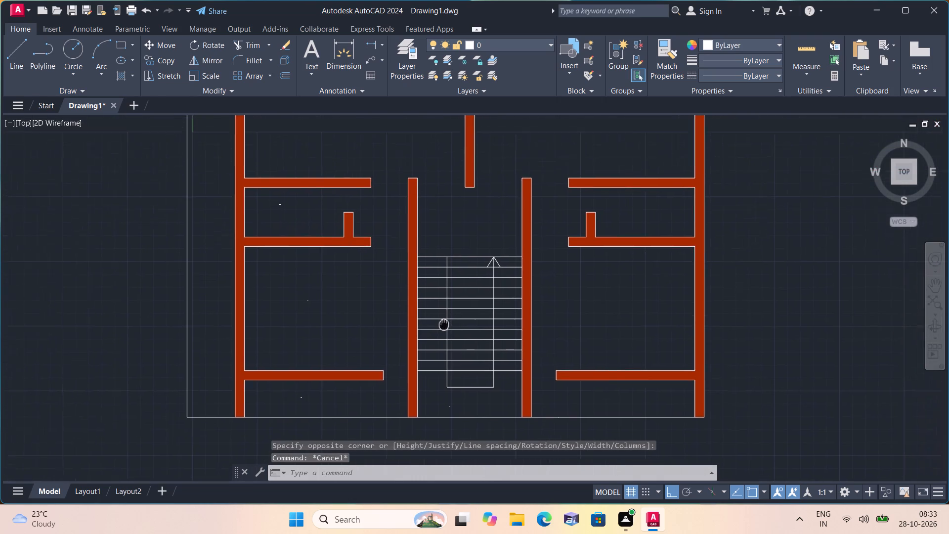
middle_click_drag(434, 330, 431, 331)
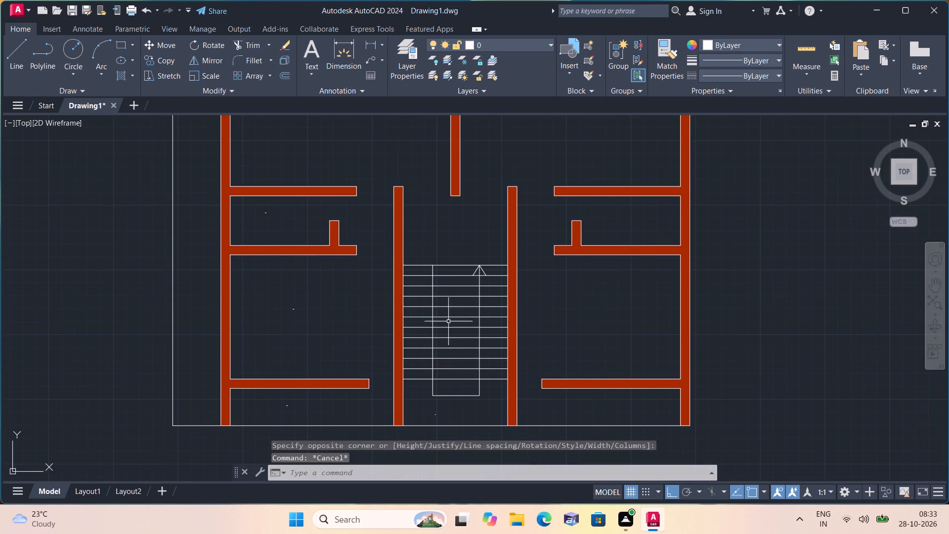
scroll(445, 232, "up", 1)
key("space")
scroll(444, 235, "up", 1)
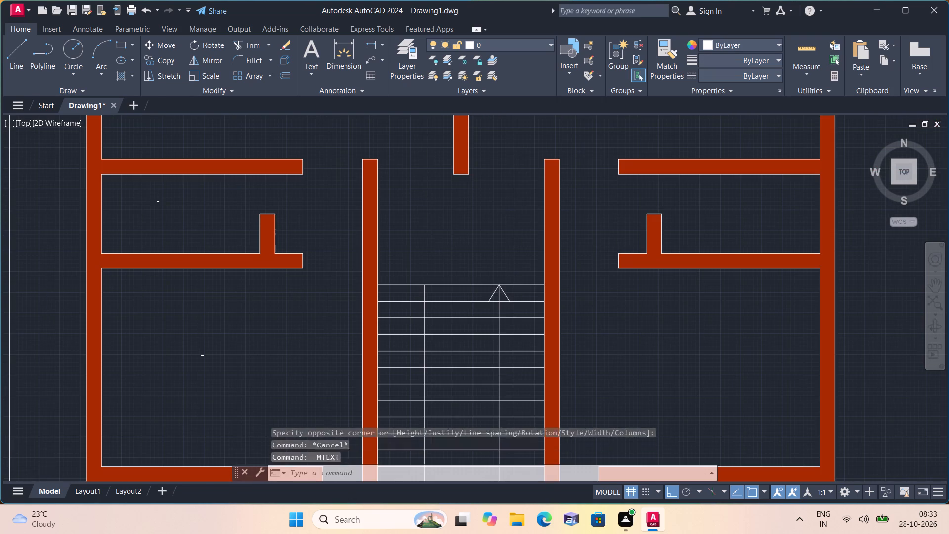
triple_click(434, 231)
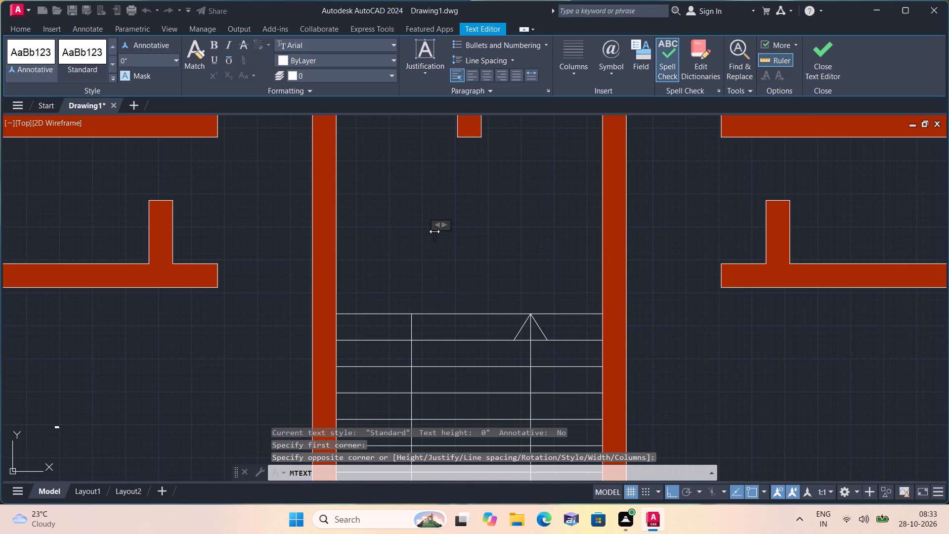
type("STAIR")
key("Return")
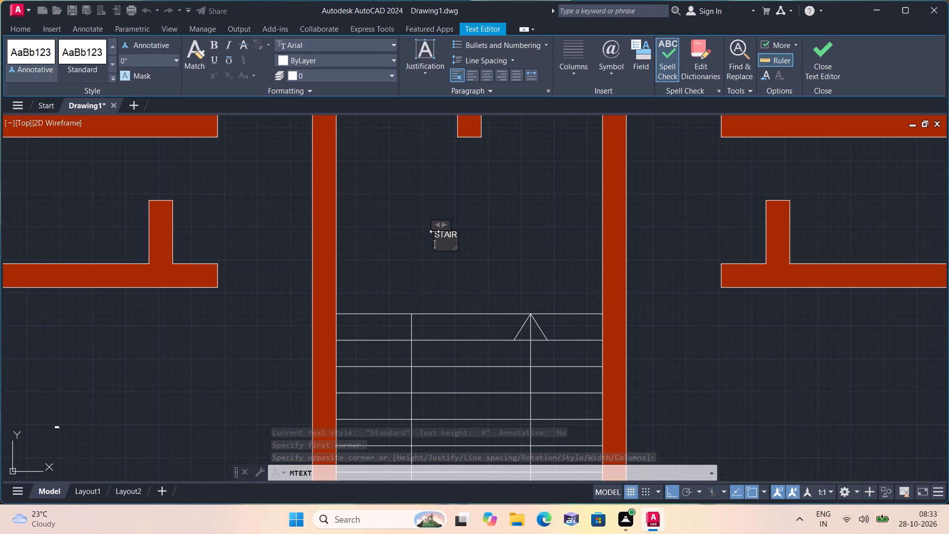
type("8'-0\"")
type("X14'")
type("-5\"")
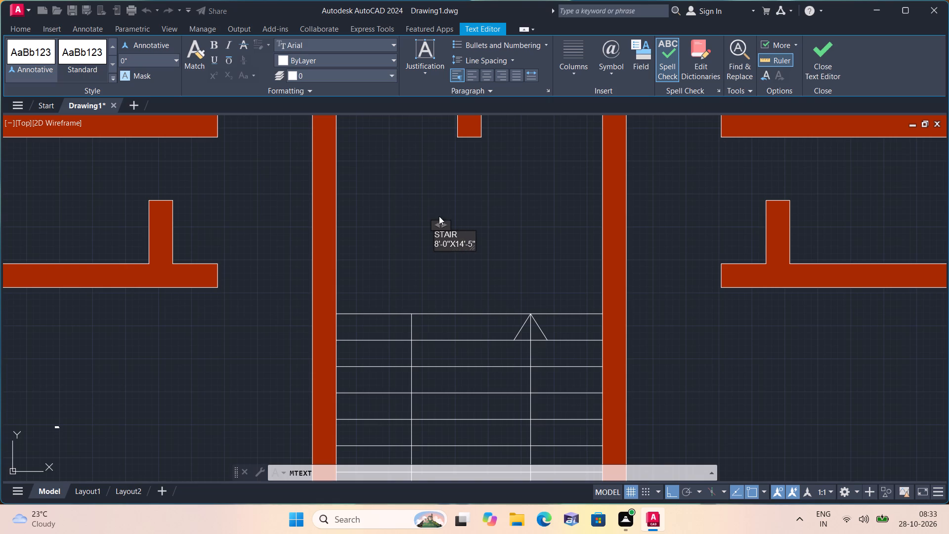
left_click(414, 203)
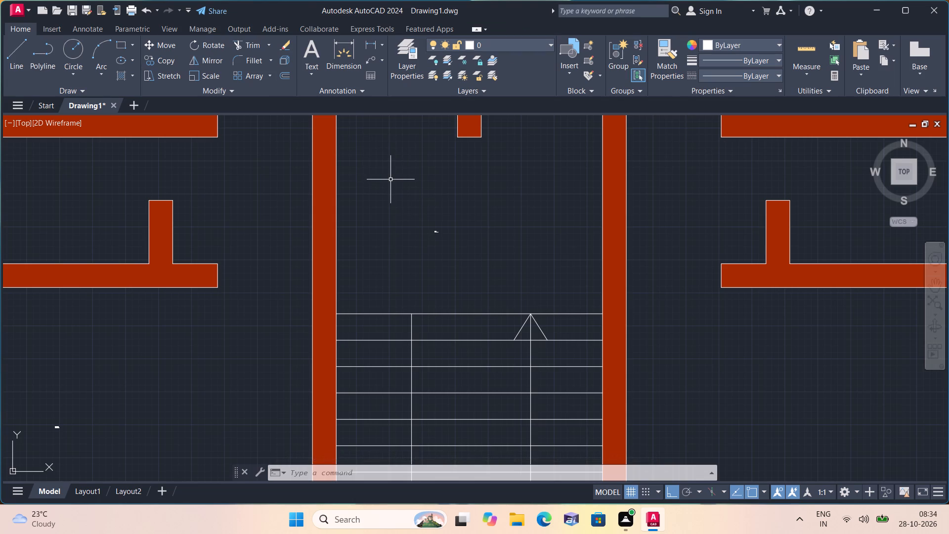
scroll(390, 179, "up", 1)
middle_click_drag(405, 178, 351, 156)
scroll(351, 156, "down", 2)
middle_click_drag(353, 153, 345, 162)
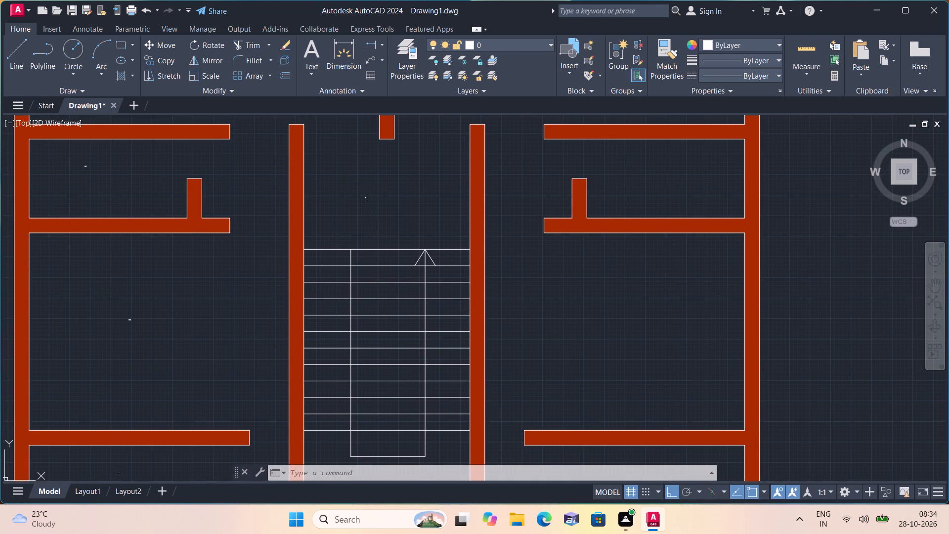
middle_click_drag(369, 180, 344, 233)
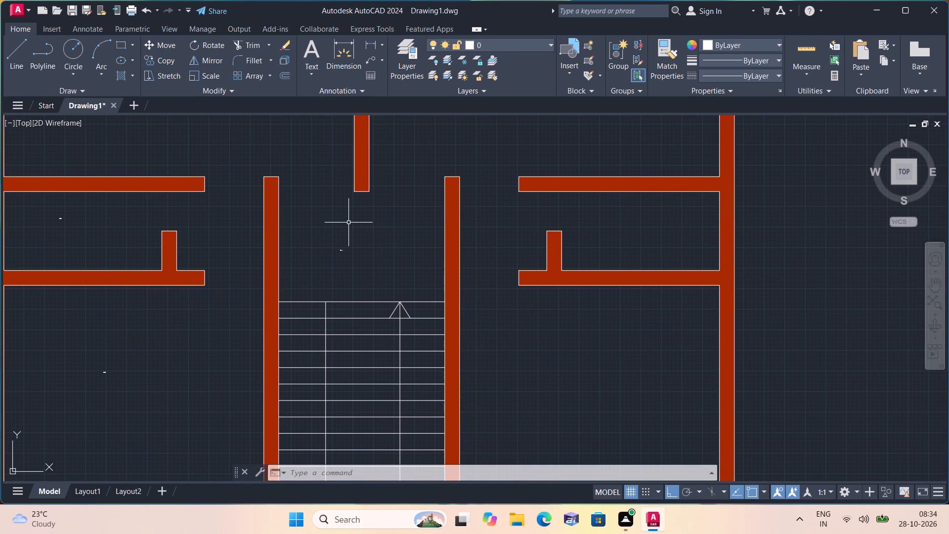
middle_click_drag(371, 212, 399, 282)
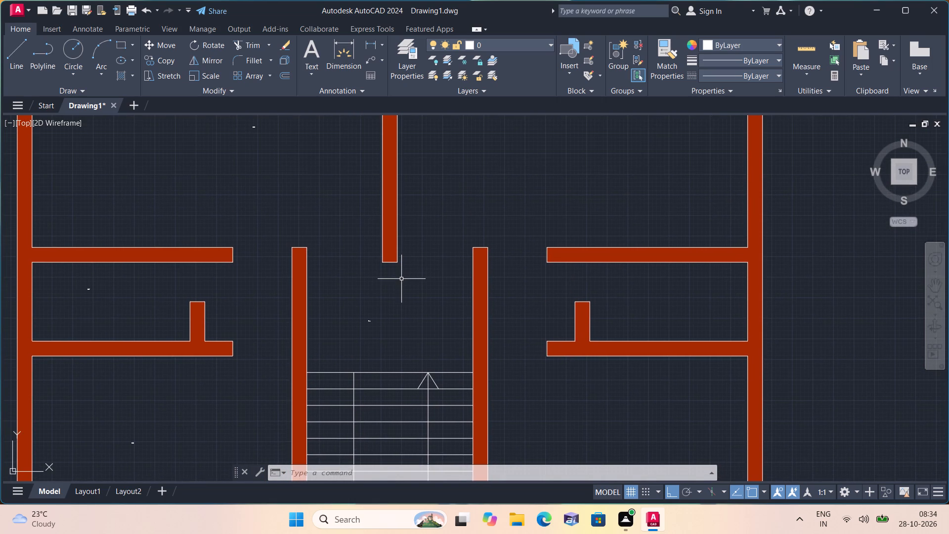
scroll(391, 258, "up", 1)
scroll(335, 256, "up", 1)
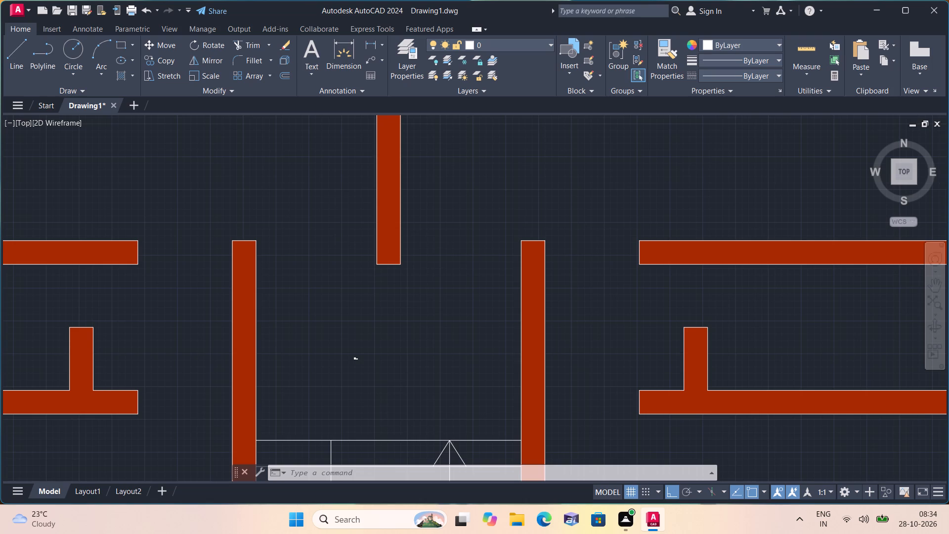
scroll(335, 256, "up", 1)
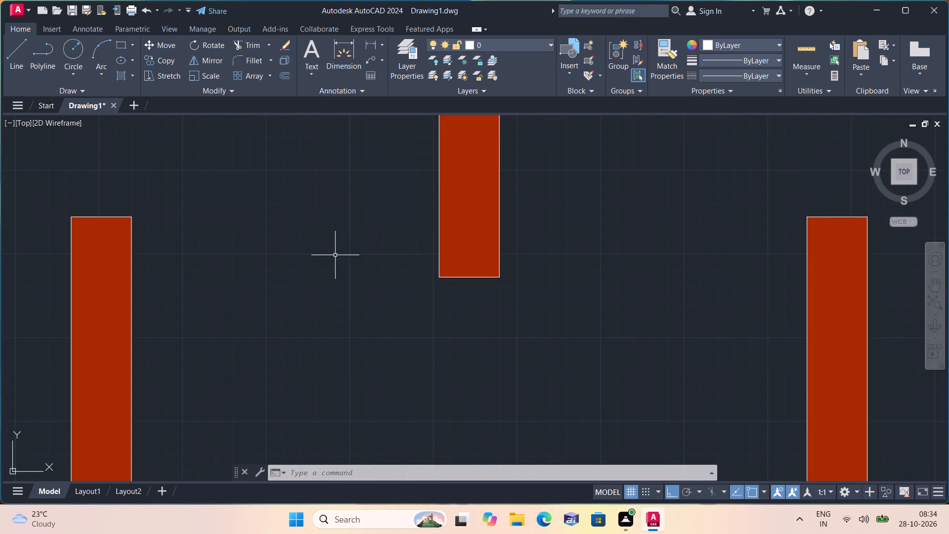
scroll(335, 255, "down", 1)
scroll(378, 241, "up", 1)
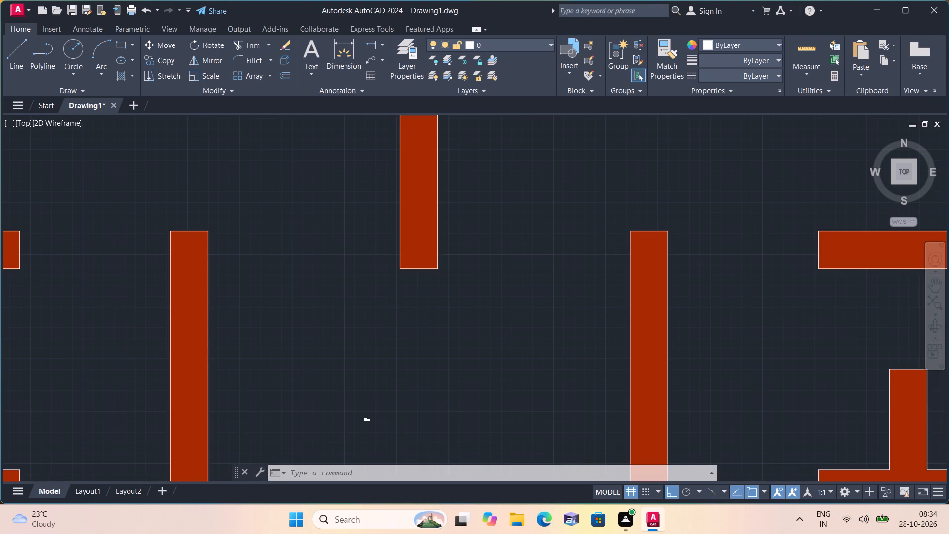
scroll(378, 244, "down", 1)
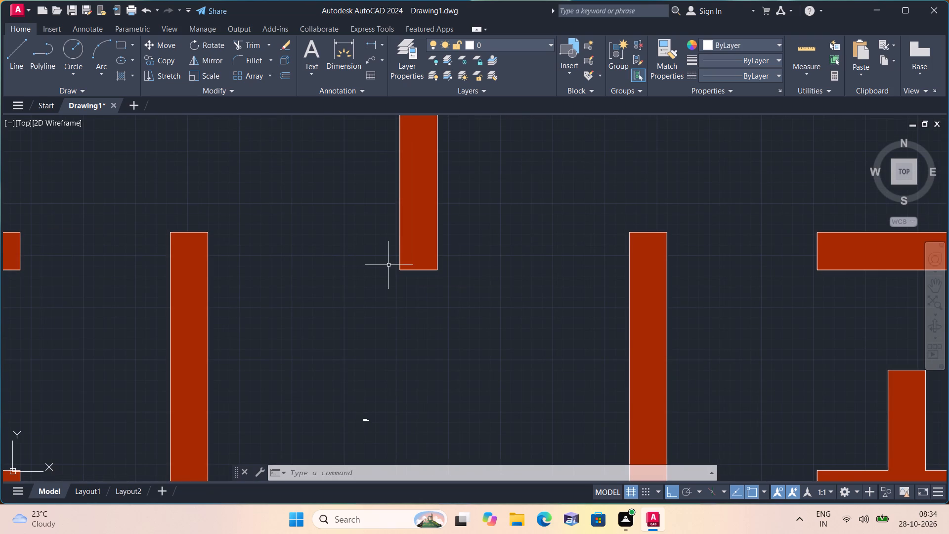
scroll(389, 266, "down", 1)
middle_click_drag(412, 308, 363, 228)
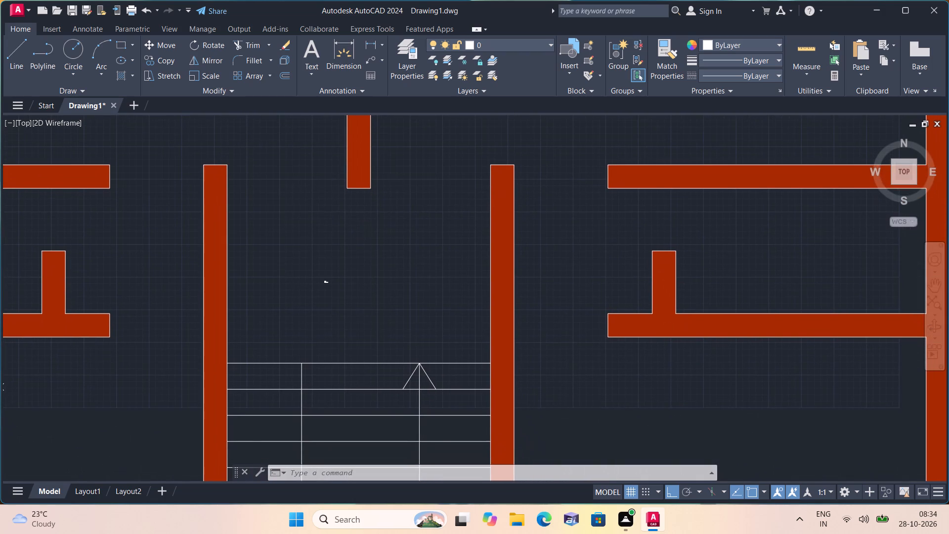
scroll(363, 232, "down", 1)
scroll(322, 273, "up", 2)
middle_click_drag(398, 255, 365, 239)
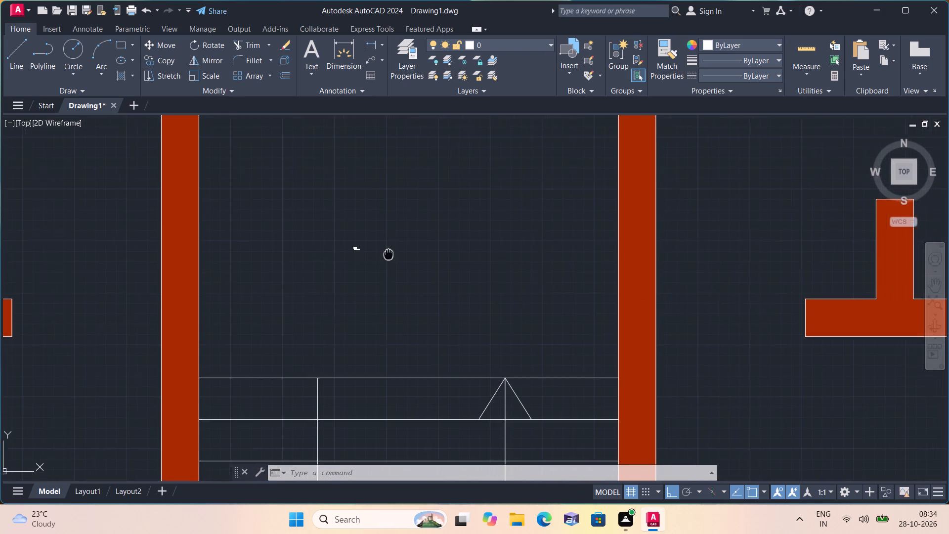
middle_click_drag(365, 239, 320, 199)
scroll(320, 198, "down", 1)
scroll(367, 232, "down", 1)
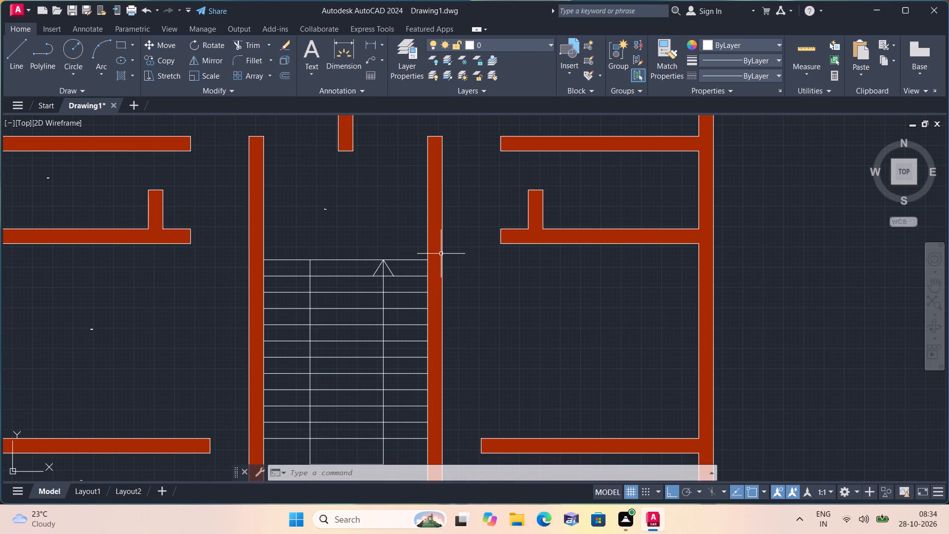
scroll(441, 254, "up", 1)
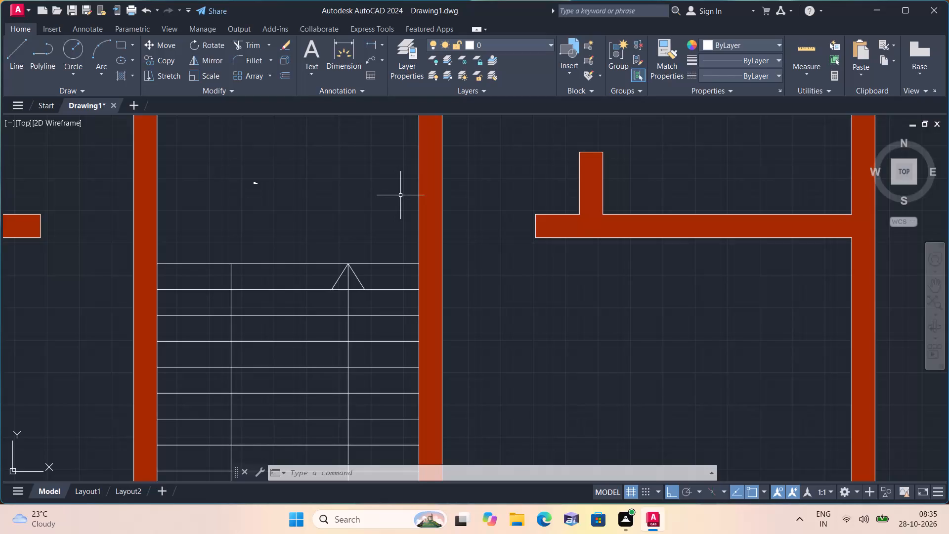
Add a multiline text label "VERANDA" in the narrow strip below the lower-right bedroom, beside the staircase.
scroll(400, 195, "down", 1)
middle_click_drag(480, 276, 410, 186)
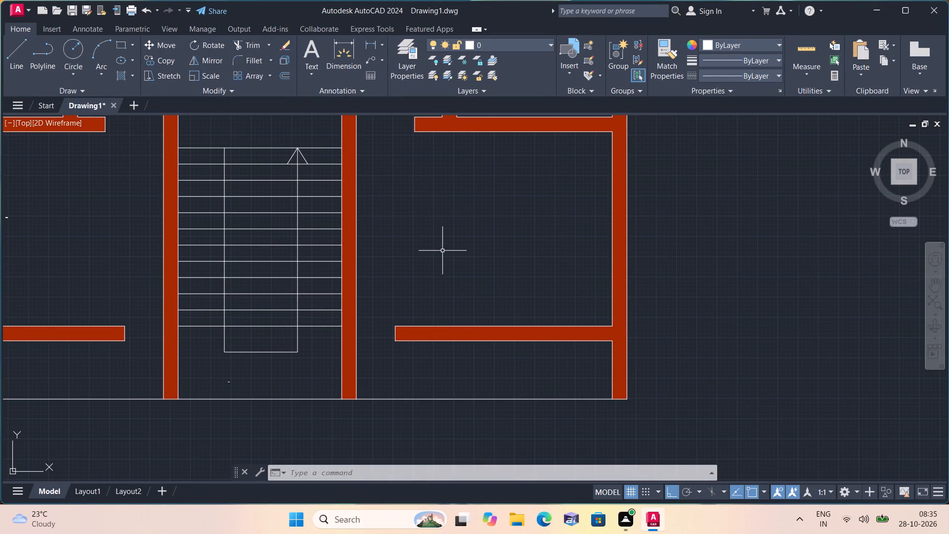
scroll(442, 252, "down", 1)
key("space")
scroll(451, 312, "up", 1)
triple_click(449, 326)
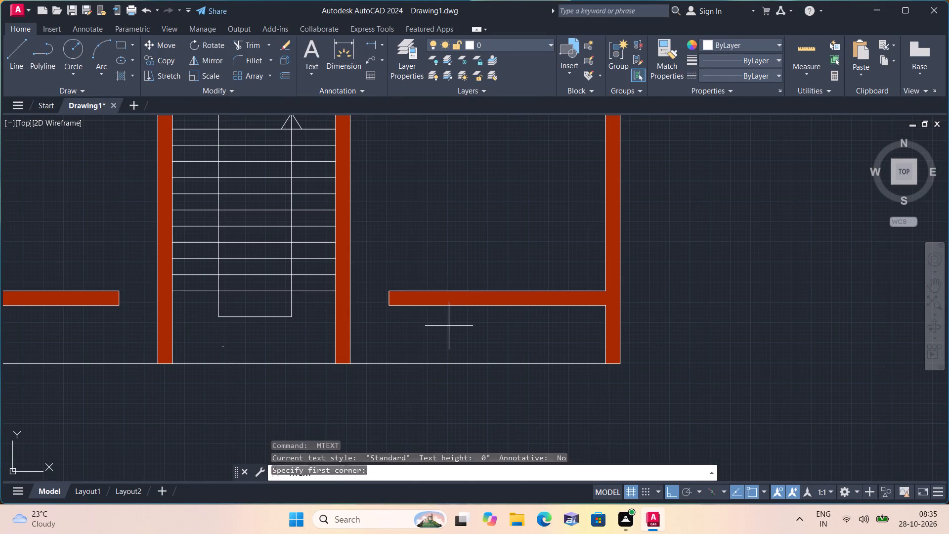
type("VERA")
type("NDA")
left_click(448, 244)
Add a multiline text label "BEDROOM" / "13'-2"X10'-0"" in the large room to the right of the staircase, above the veranda.
middle_click_drag(448, 244, 449, 302)
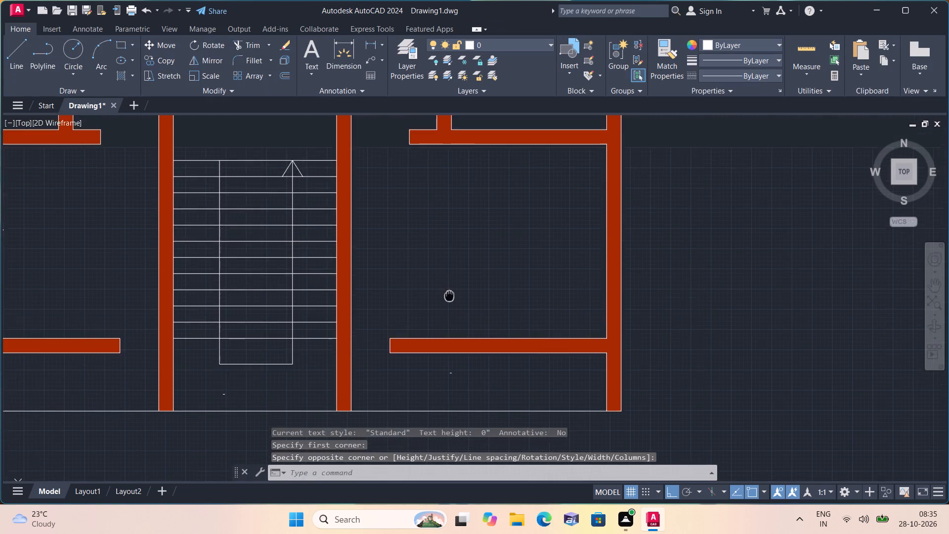
middle_click_drag(449, 302, 451, 343)
key("space")
triple_click(425, 306)
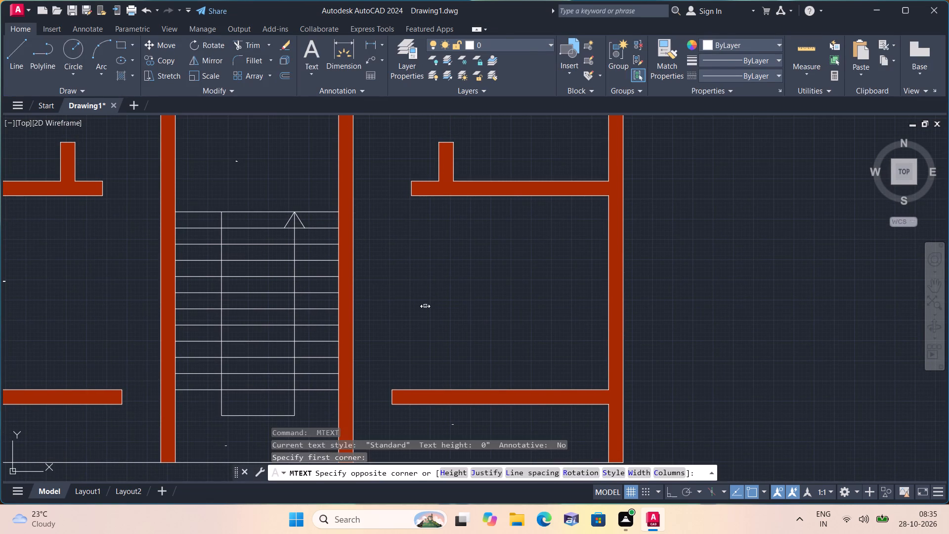
type("BEDROOM")
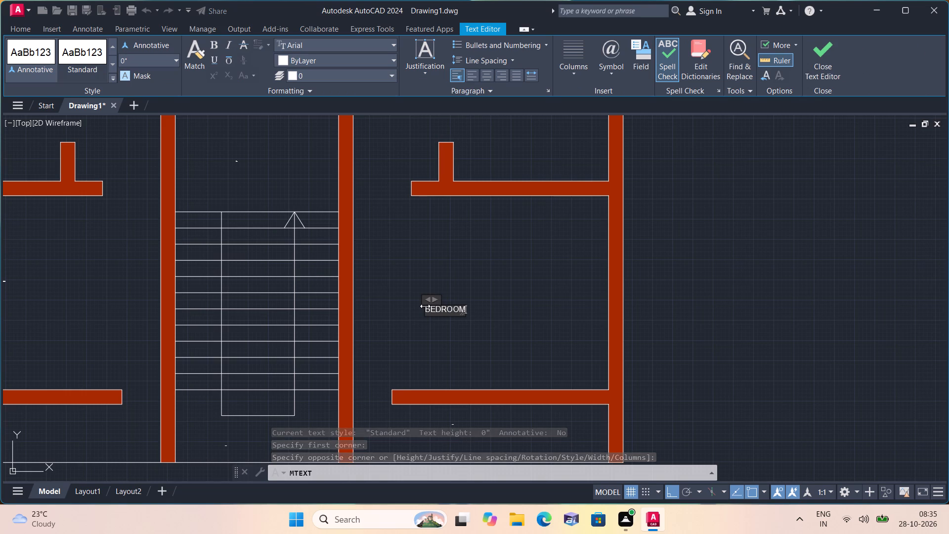
key("Return")
type("13'")
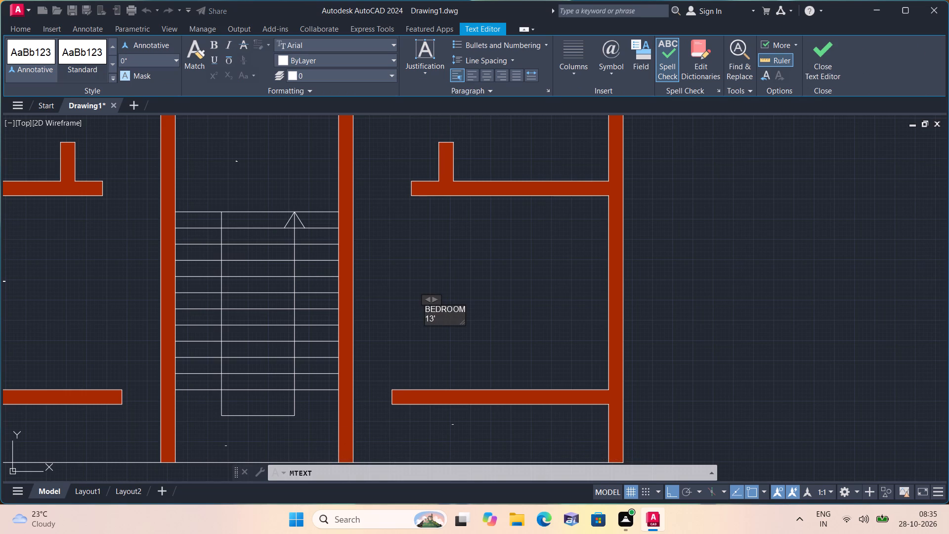
type("-2\"")
key("x")
type("10'-0\"")
left_click(449, 228)
Add a multiline text label "BATHROOM" / "8'-0"X4'-0"" in the small room directly above the lower-right bedroom.
middle_click_drag(458, 249, 482, 353)
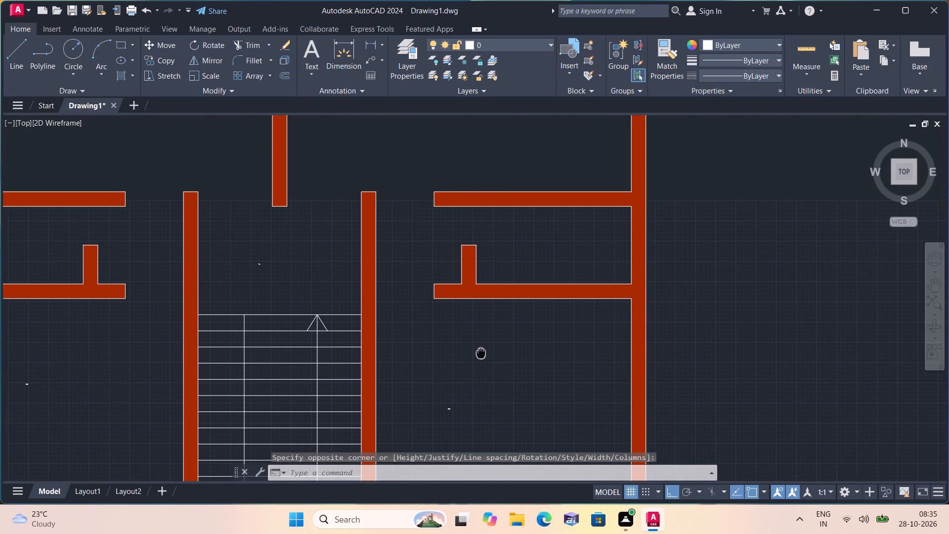
middle_click_drag(482, 353, 481, 352)
key("space")
scroll(526, 273, "up", 1)
triple_click(515, 229)
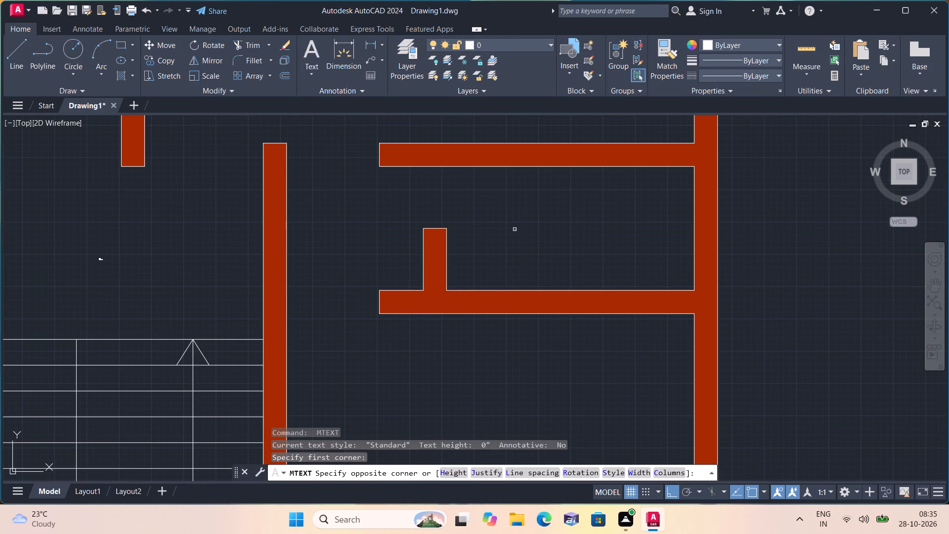
type("BATHROOM")
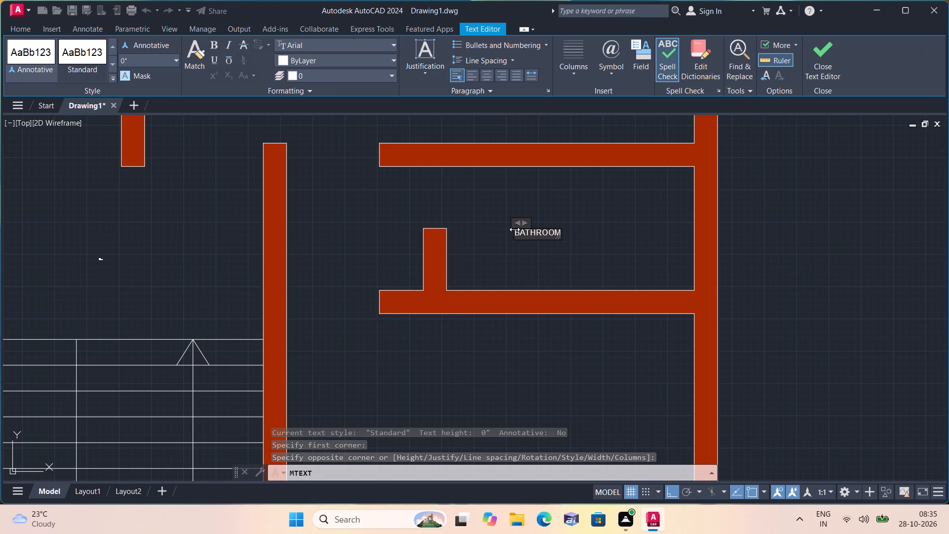
key("Return")
type("8'")
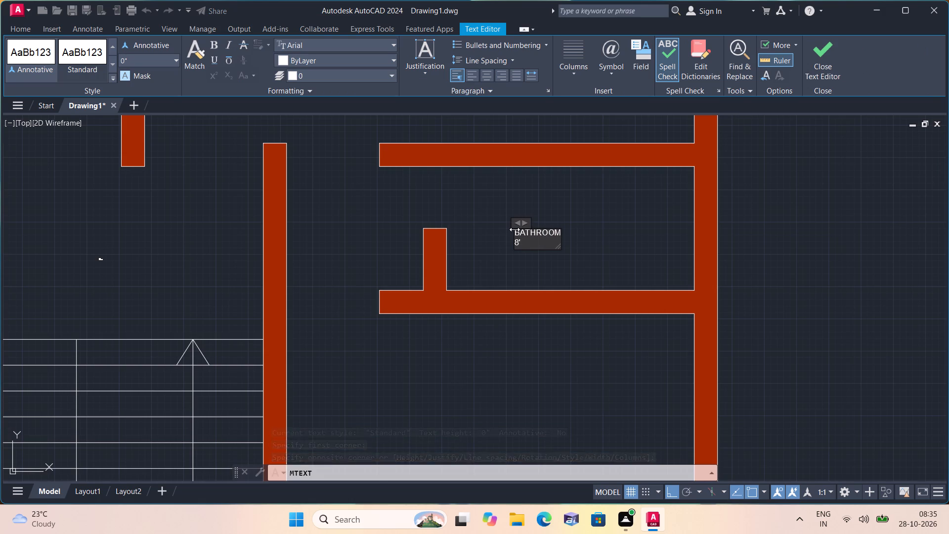
type("-0\"")
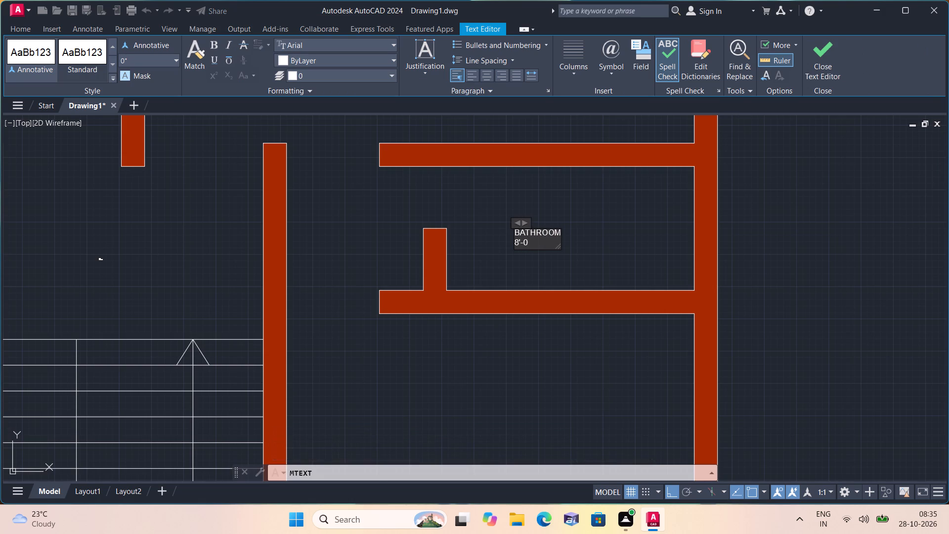
type("X4'-0\"")
left_click(400, 195)
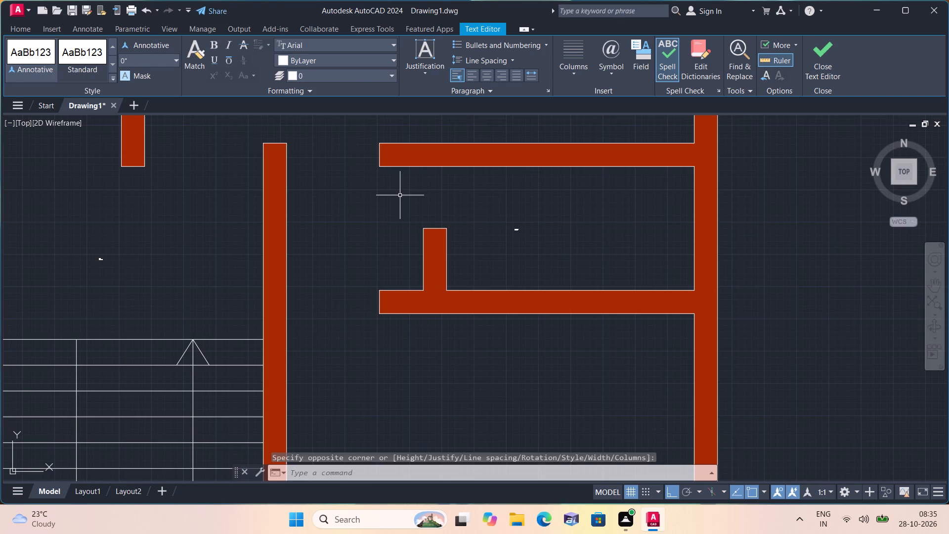
Add a multiline text label "DRAWING" / "17'-4"X9'-0"" in the open room above the right bathroom, right of the central wall.
middle_click_drag(394, 196, 449, 321)
scroll(398, 250, "down", 1)
middle_click_drag(350, 198, 372, 223)
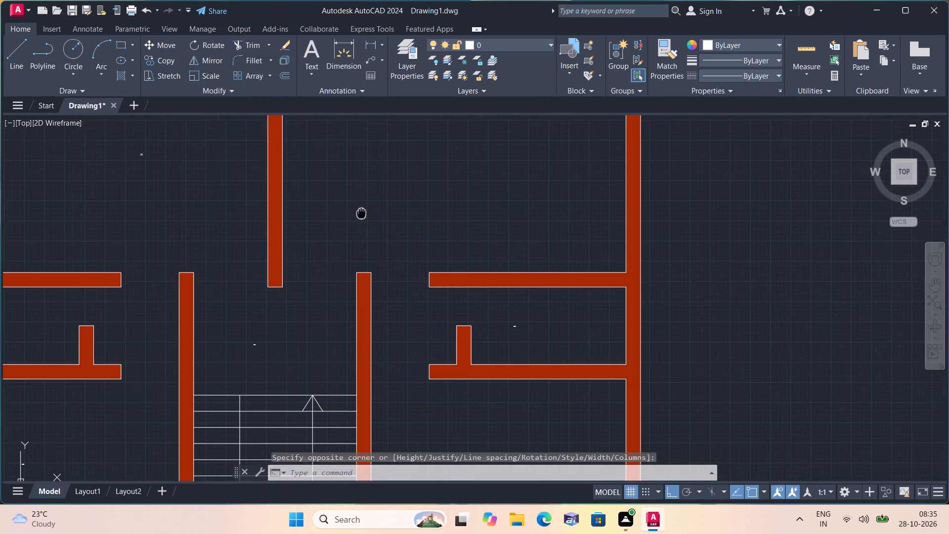
middle_click_drag(372, 223, 415, 284)
key("space")
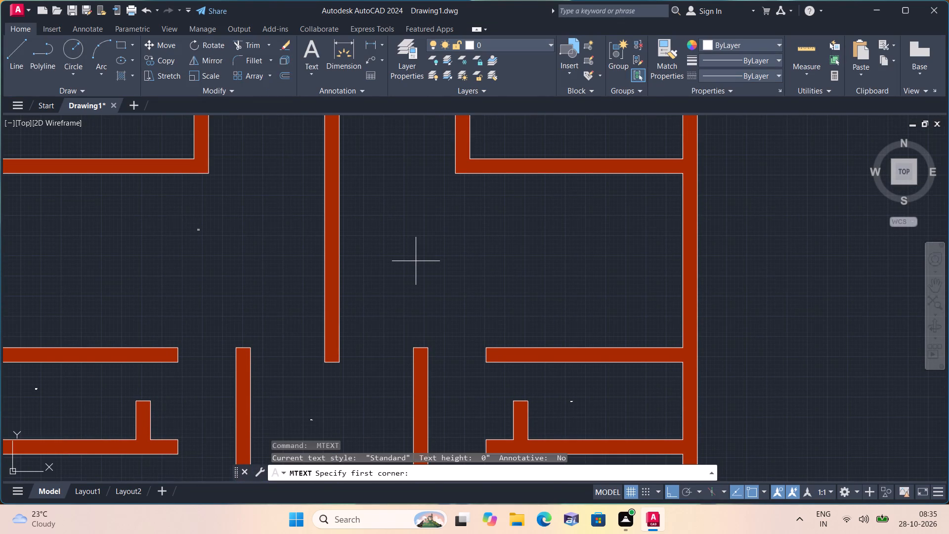
triple_click(414, 252)
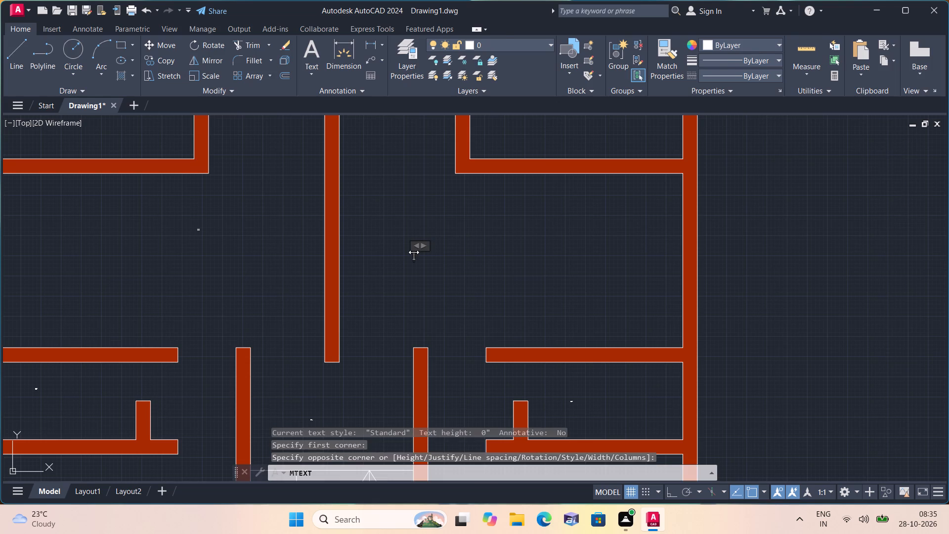
type("DRS")
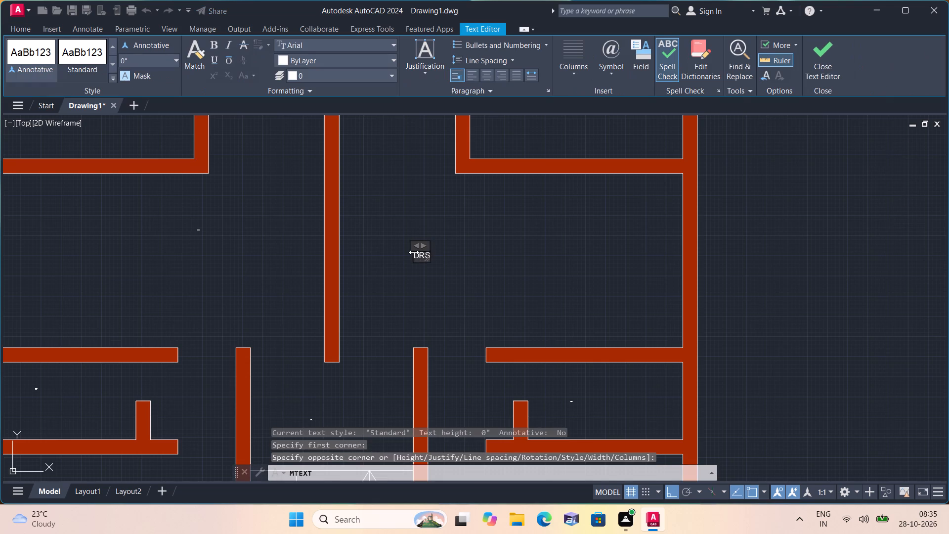
key("BackSpace")
type("AWING")
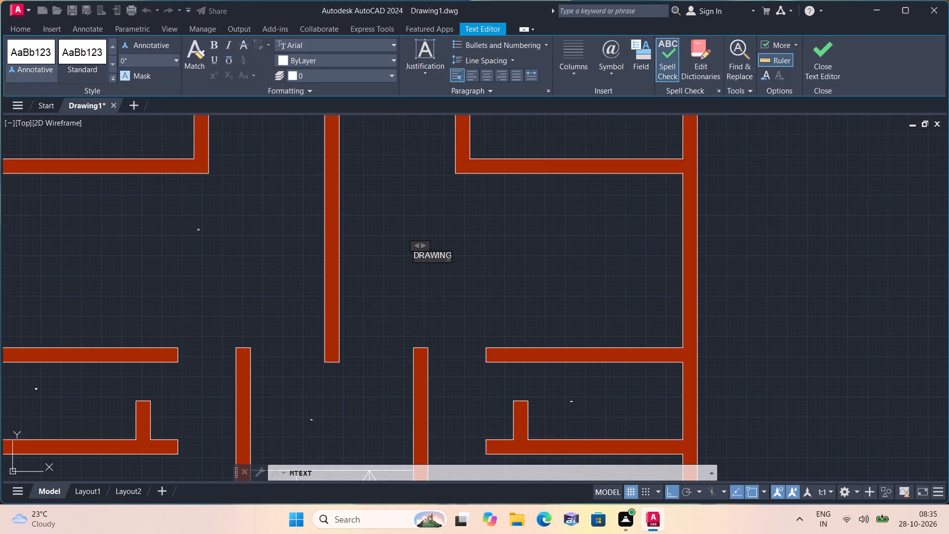
key("Return")
type("17'")
type("-4\"")
key("x")
type("9'-0\"")
left_click(415, 199)
Add a multiline text label "BEDROOM" / "12'-0"X11'-0"" in the right-side room directly above the drawing room.
middle_click_drag(415, 199, 427, 294)
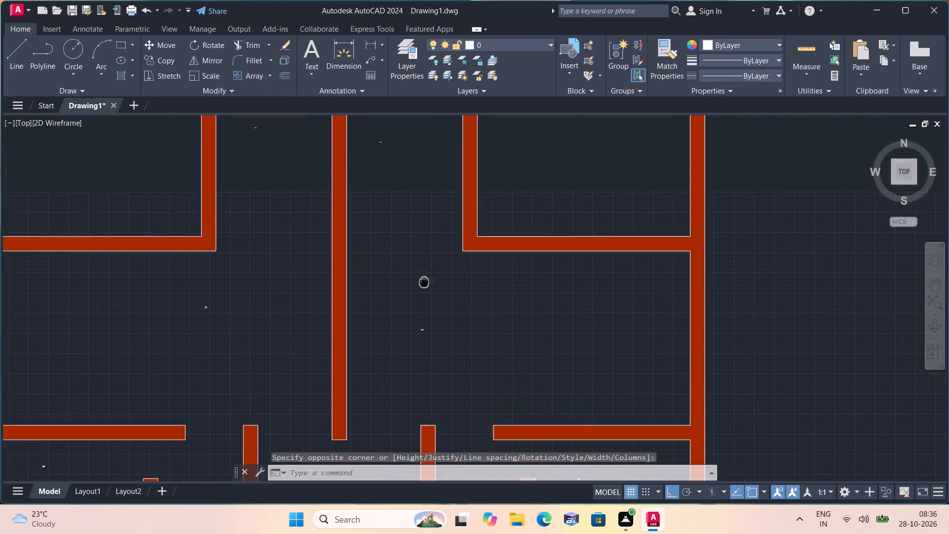
middle_click_drag(427, 294, 443, 340)
scroll(426, 201, "down", 1)
scroll(469, 227, "down", 1)
middle_click_drag(478, 207, 481, 224)
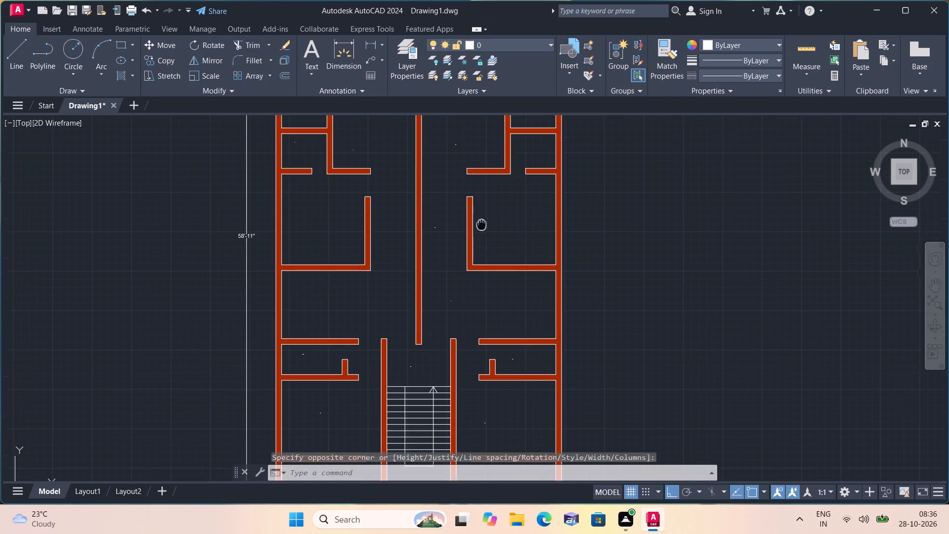
middle_click_drag(481, 224, 491, 275)
scroll(491, 275, "up", 2)
key("space")
triple_click(522, 229)
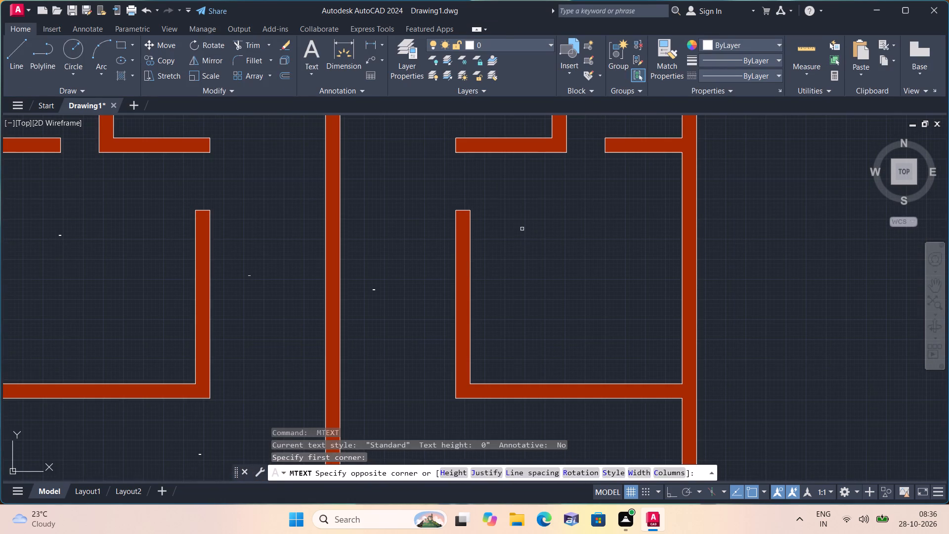
type("BEDROOM")
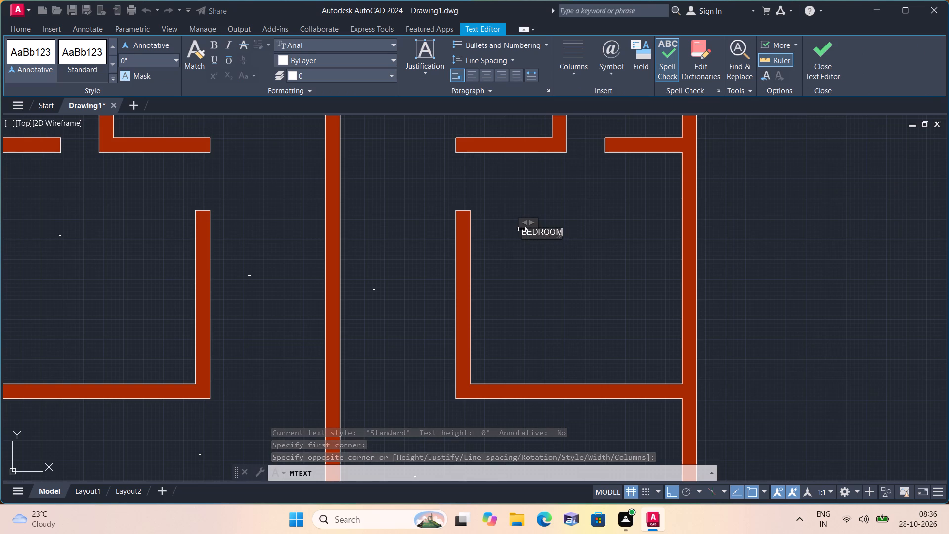
key("Return")
type("12'-0\"")
key("x")
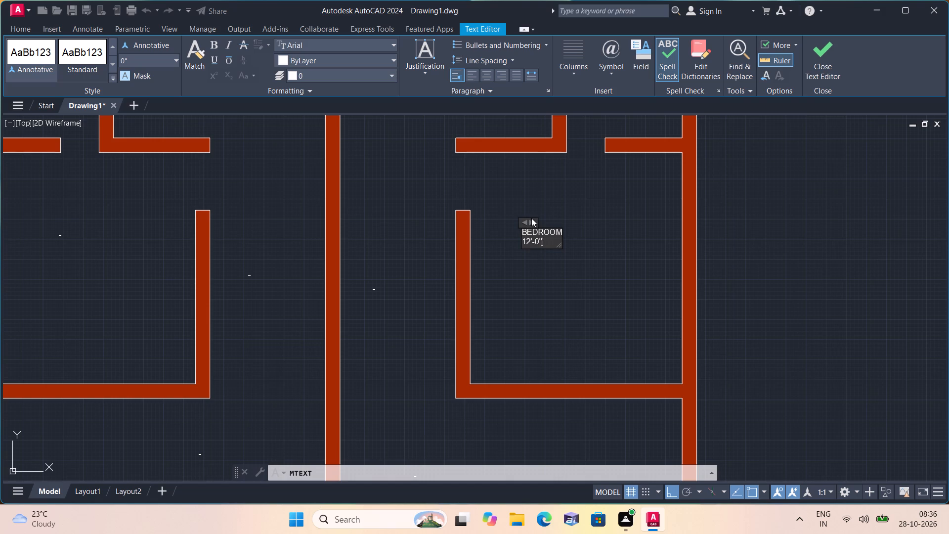
type("11'-0\"")
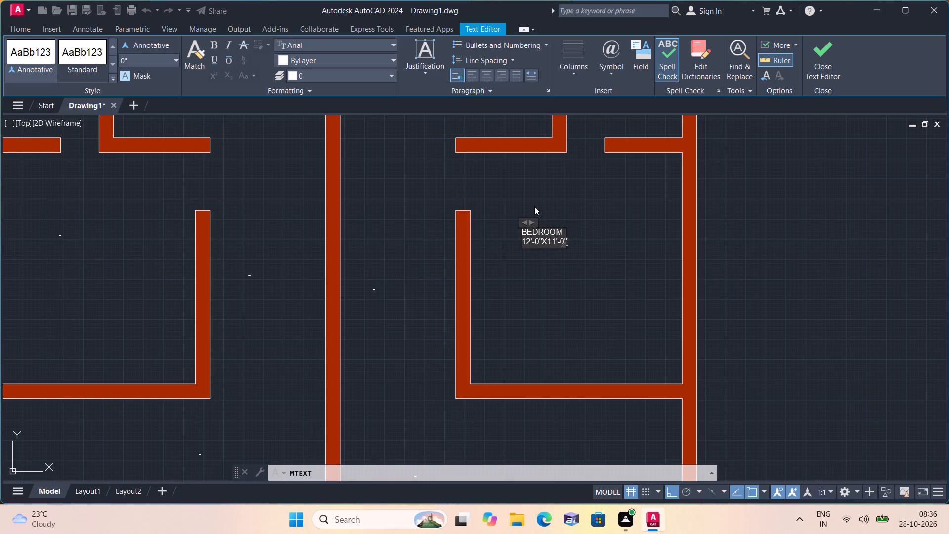
left_click(530, 205)
Add a multiline text label "BATHROOM" / "6'-0"X4'-7"" in the lower of the two stacked small rooms along the right outer wall.
middle_click_drag(530, 205, 534, 333)
scroll(526, 298, "down", 1)
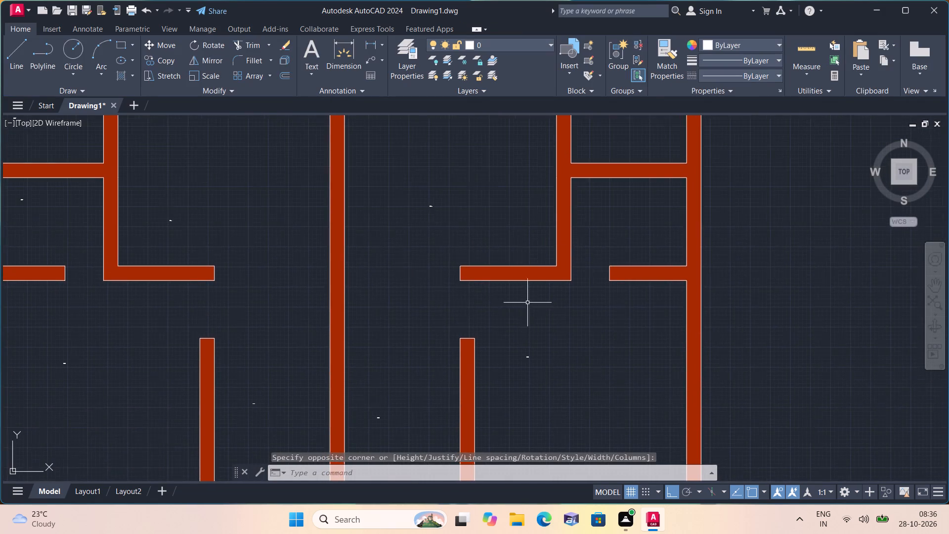
scroll(565, 247, "up", 1)
key("space")
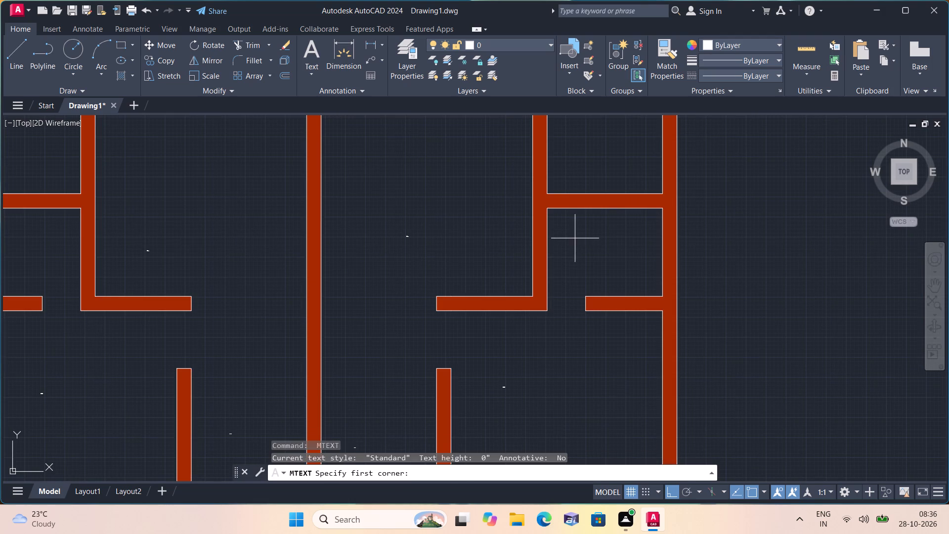
triple_click(575, 235)
type("BATHROO")
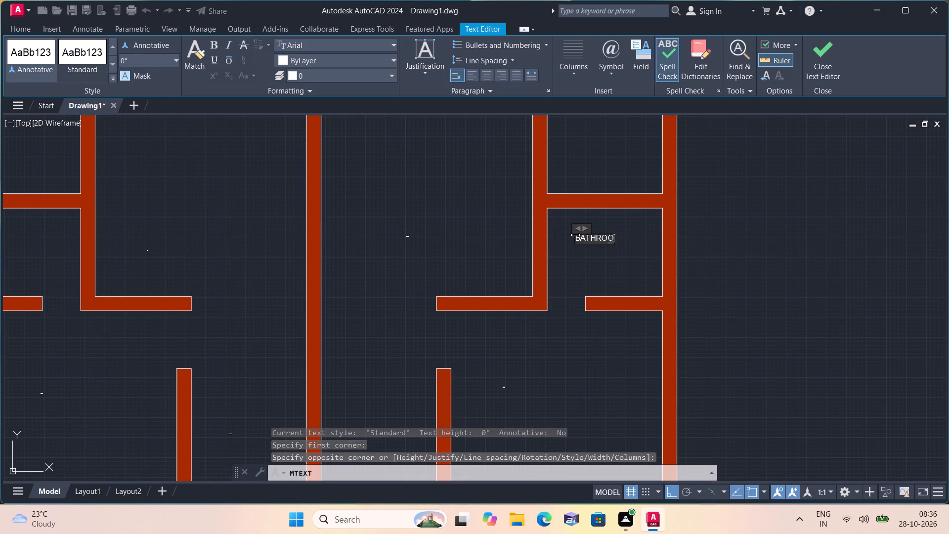
key("m")
key("Return")
type("6'-0\"X")
type("4'-7\"")
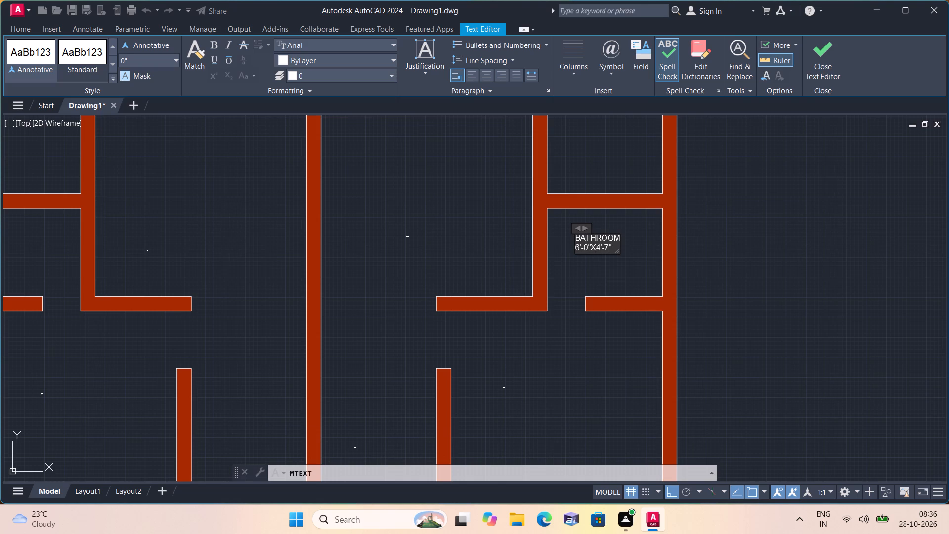
left_click(553, 218)
Add a multiline text label "BATHROOM" / "6'-0"X5'-0"" in the upper of the two stacked small rooms along the right outer wall.
middle_click_drag(553, 218, 561, 332)
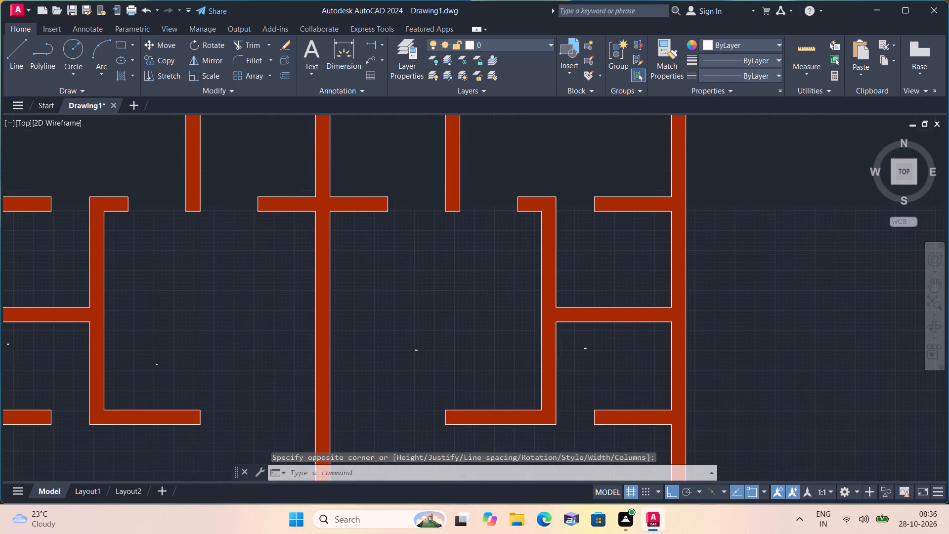
key("space")
double_click(599, 276)
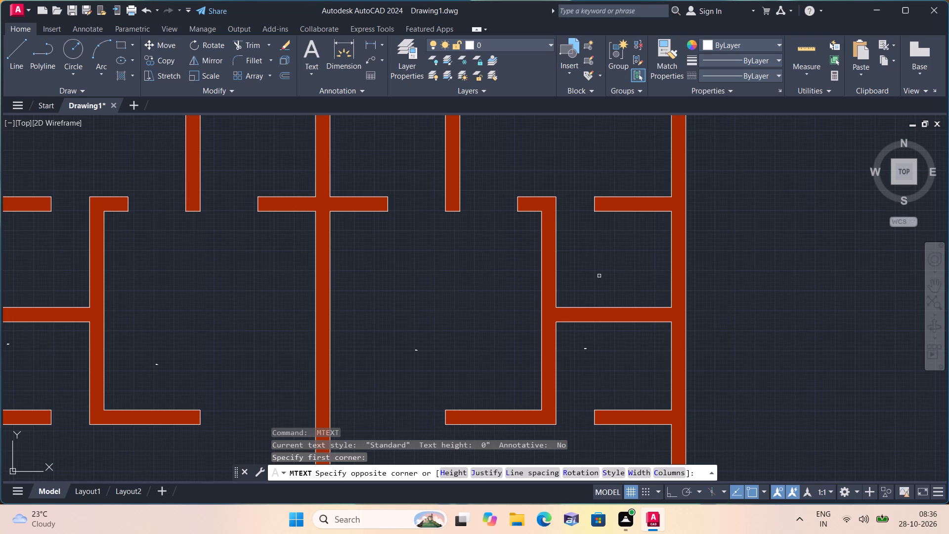
left_click(599, 276)
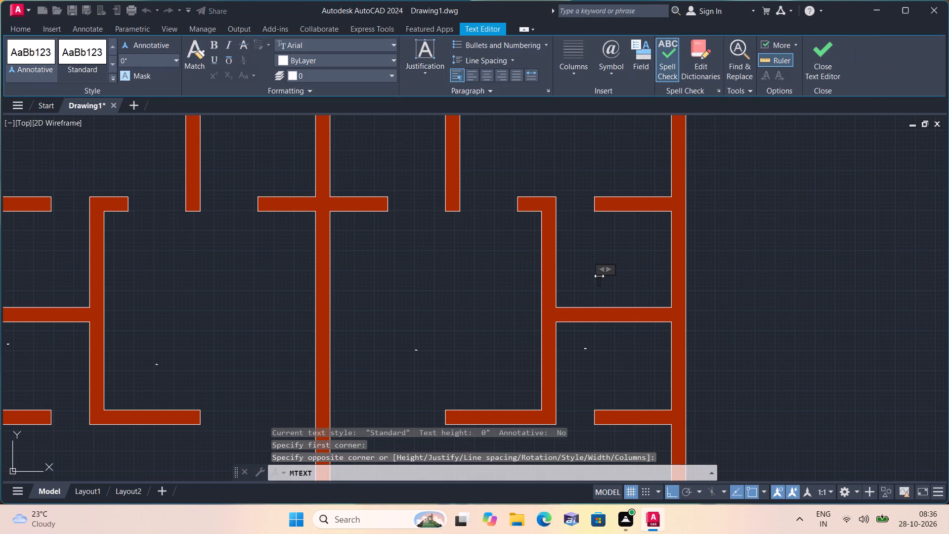
type("BATHROOM")
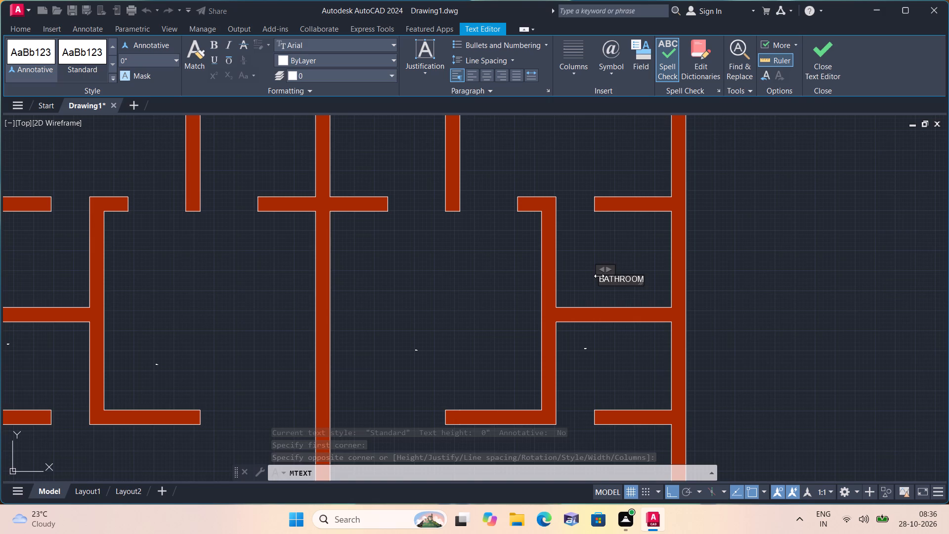
key("Return")
type("6'-0\"")
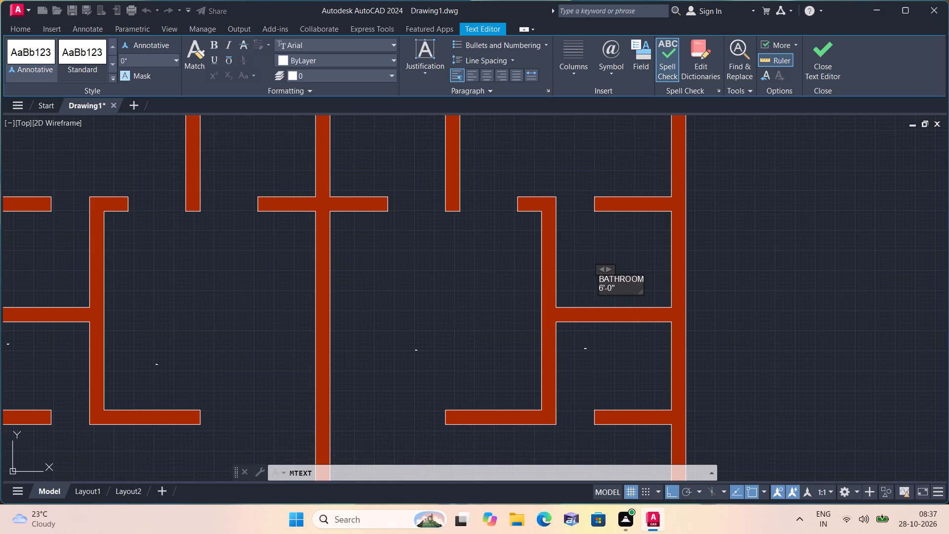
type("X5'-0\"")
left_click(510, 277)
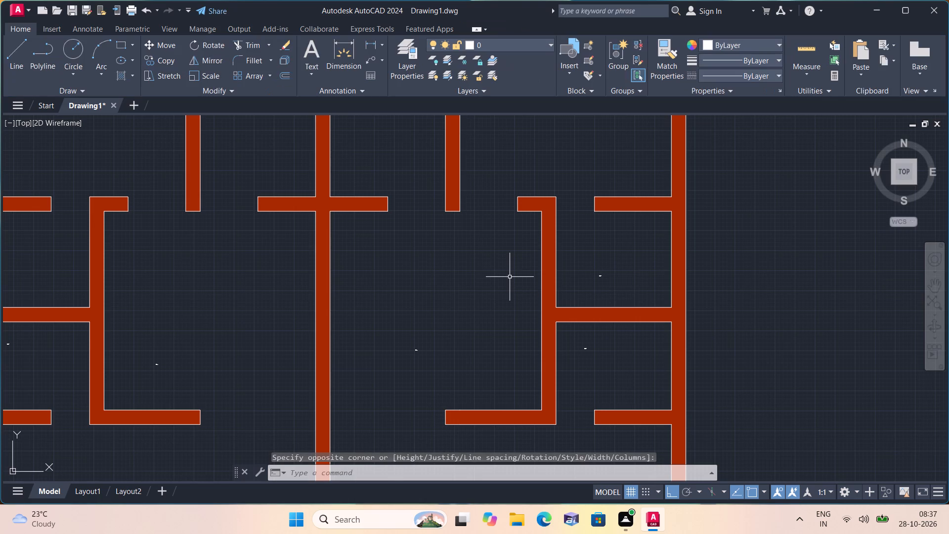
Add a multiline text label "BEDROOM" / "11'-0"X12'-0"" in the large upper-right corner room of the plan.
middle_click_drag(501, 268, 529, 356)
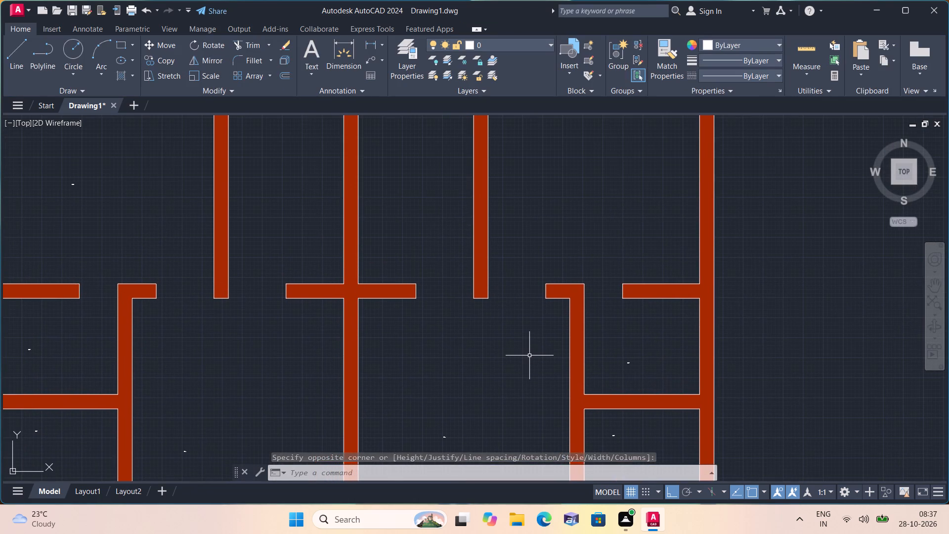
key("space")
triple_click(553, 235)
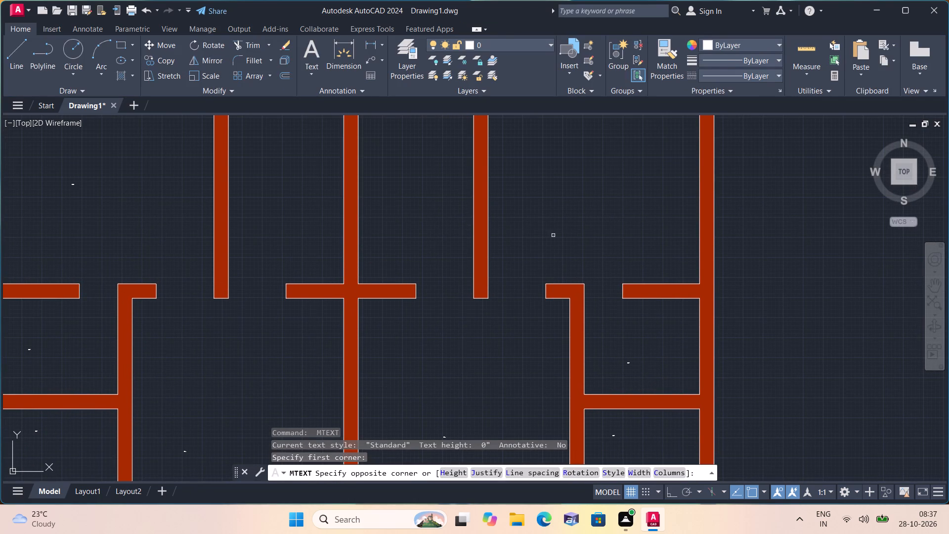
type("BEDR")
type("OOM")
key("Return")
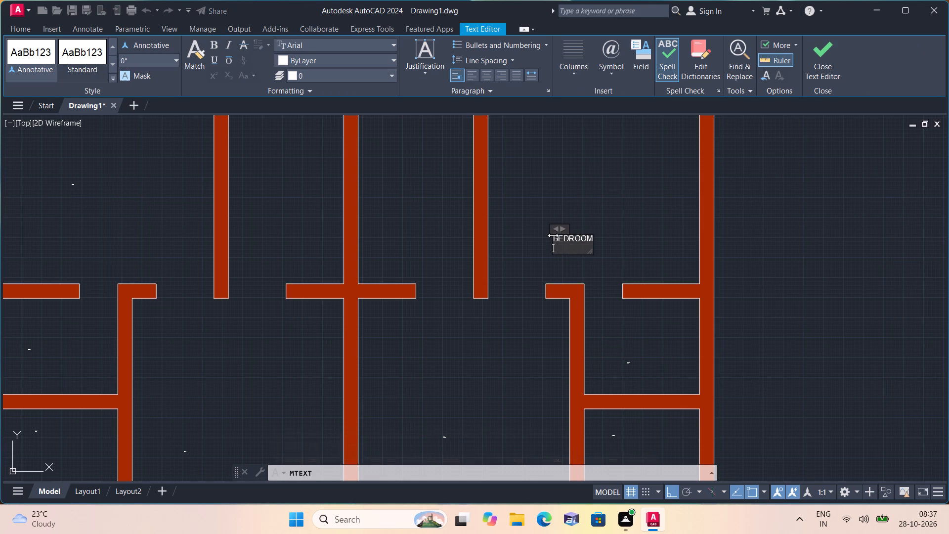
type("11'-")
type("0\"X")
type("12'-0")
key("shift+quotedbl")
scroll(552, 234, "down", 1)
left_click(478, 217)
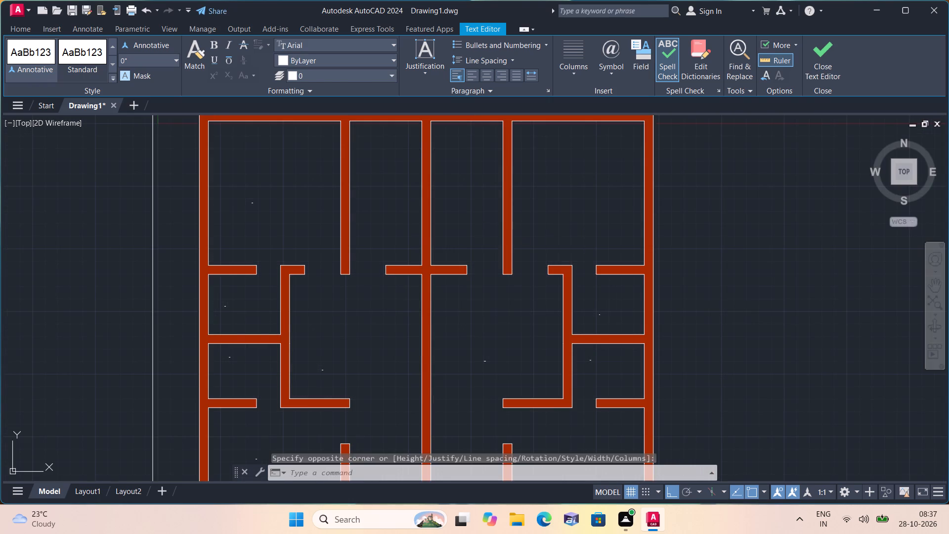
Add a multiline text label "KITCHEN" / "12'-0"X6'-0"" in the narrow top room just left of the central wall.
middle_click_drag(475, 215, 526, 273)
key("space")
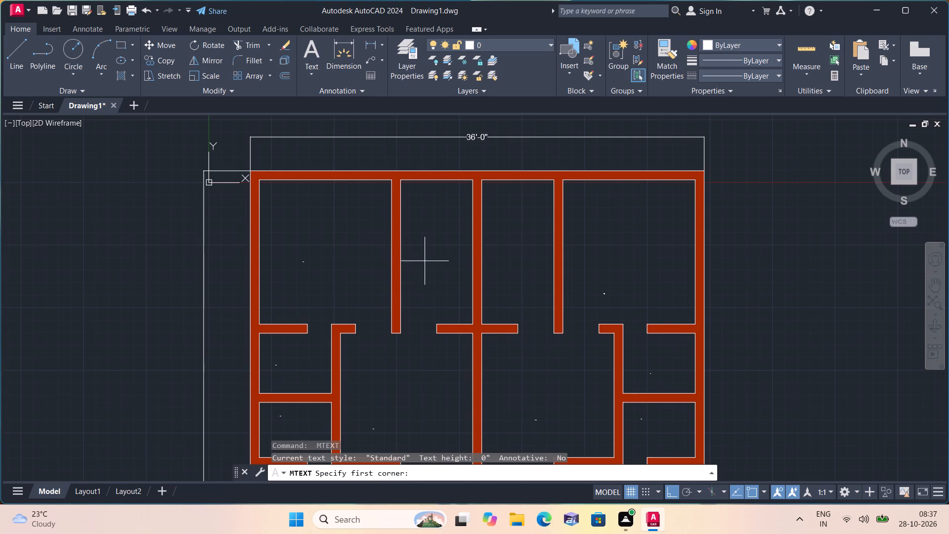
double_click(425, 261)
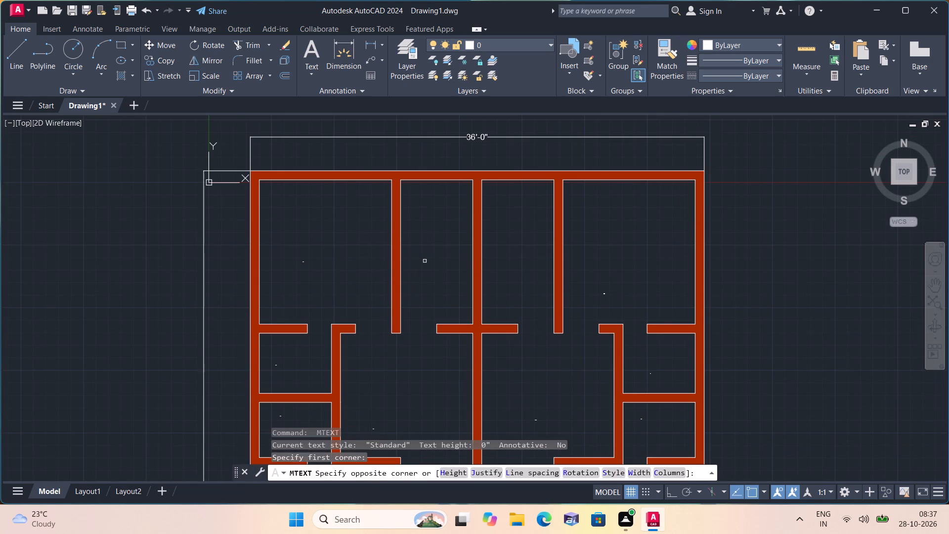
left_click(425, 261)
type("KI")
type("TCHEN")
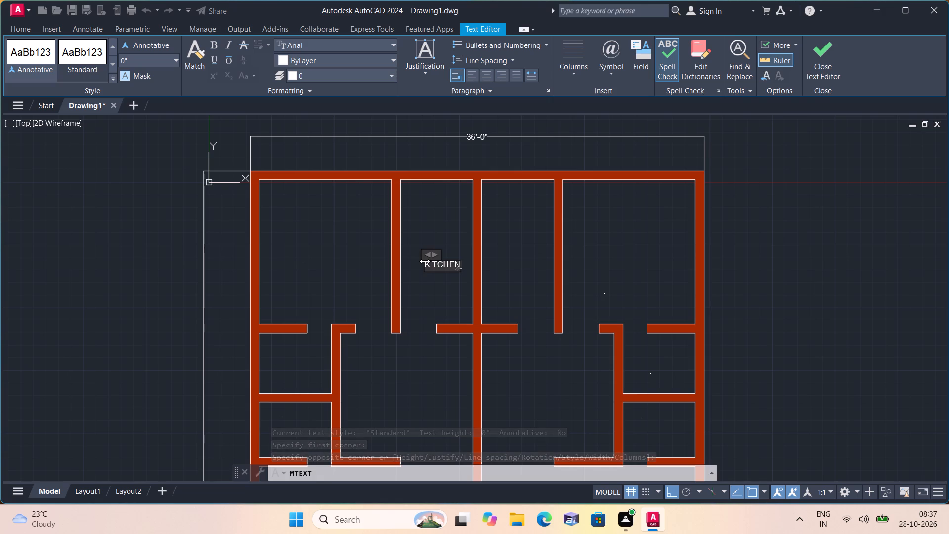
key("Return")
type("12'-")
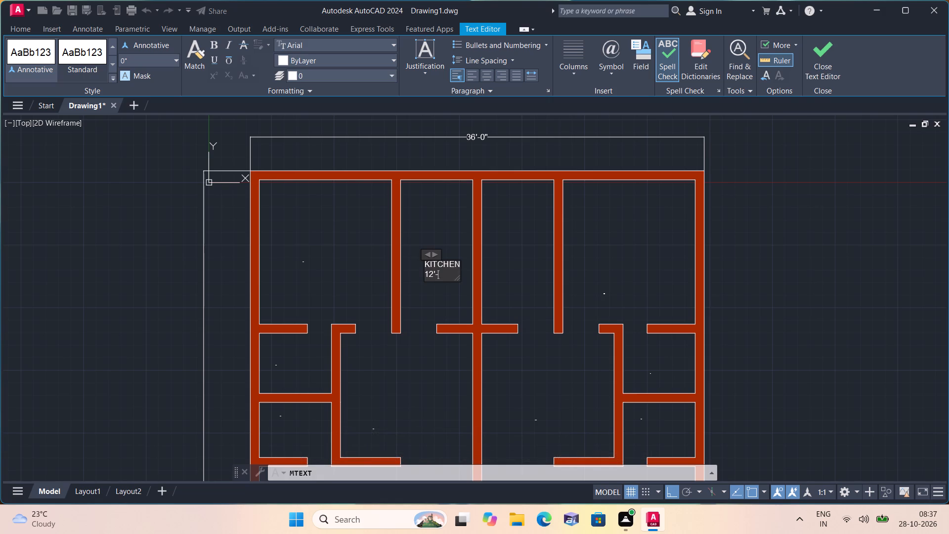
type("0\"")
key("x")
type("6'-")
type("0\"")
left_click(428, 242)
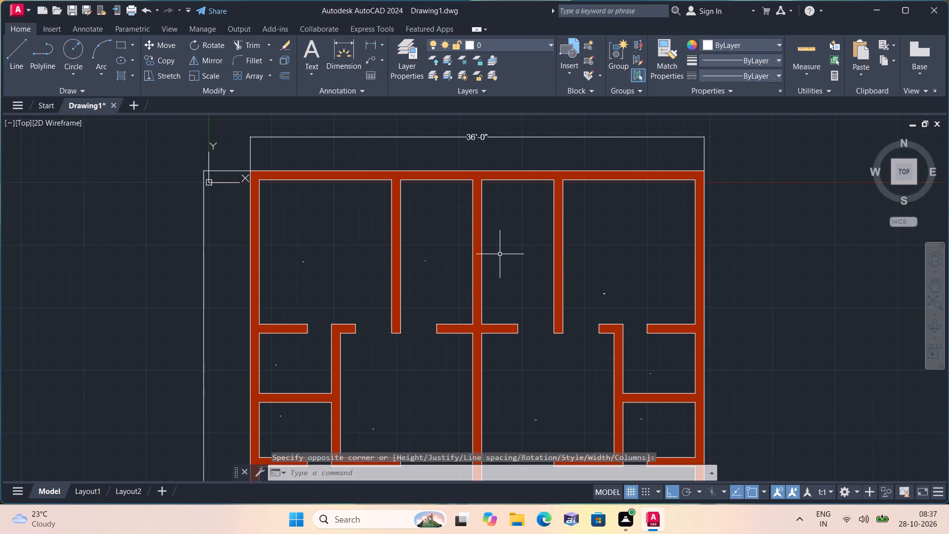
Add a multiline text label "KITCHEN" / "12'-0"X6'-0"" in the narrow top room just right of the central wall.
key("space")
triple_click(502, 254)
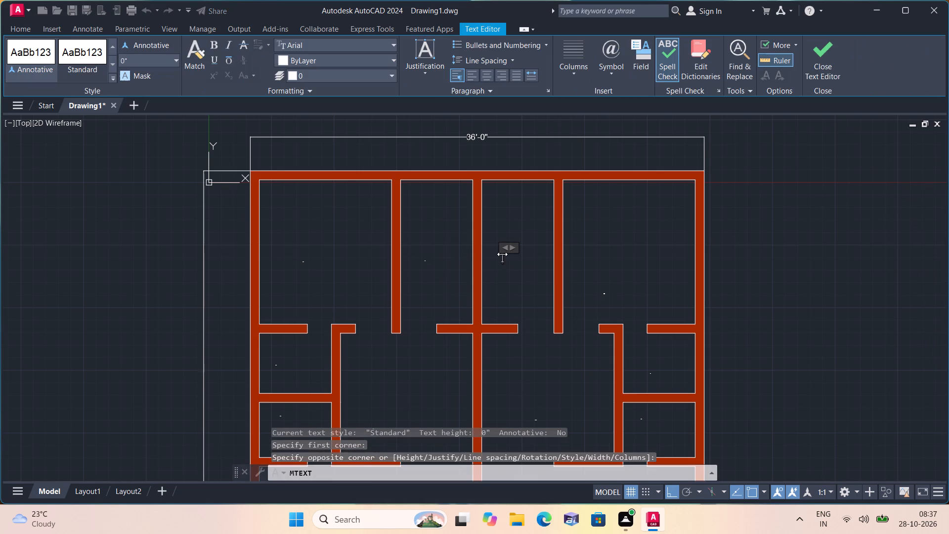
type("KITCHEN")
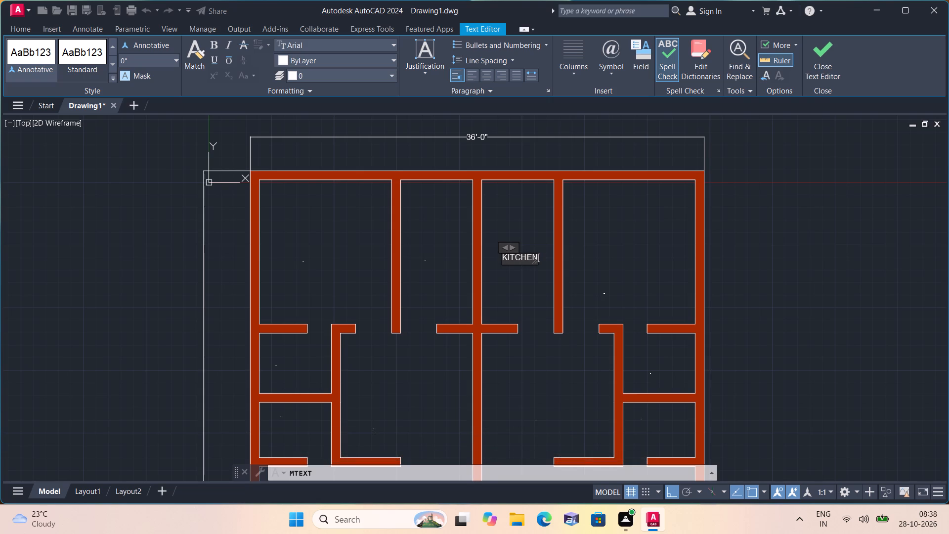
key("Return")
type("12'-")
type("0\"")
type("X6'-0\"")
left_click(517, 216)
scroll(518, 219, "down", 1)
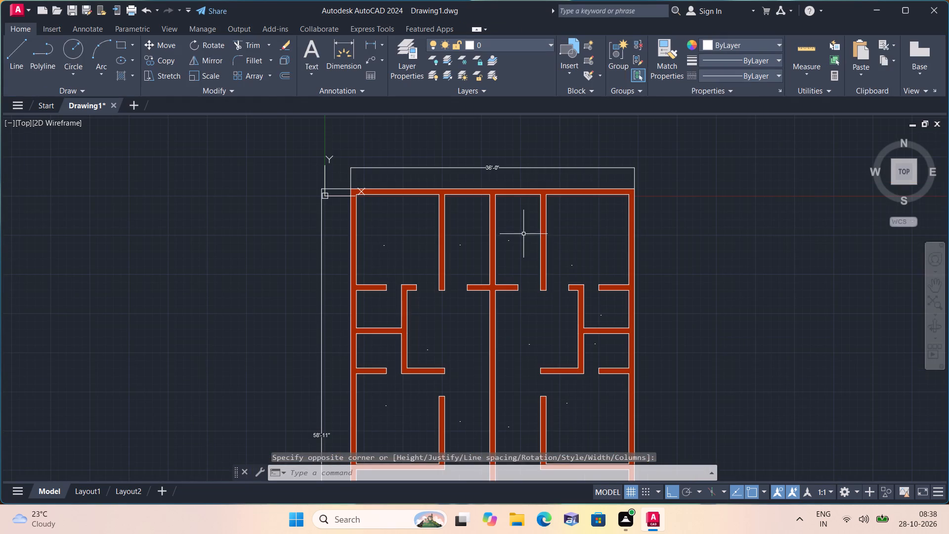
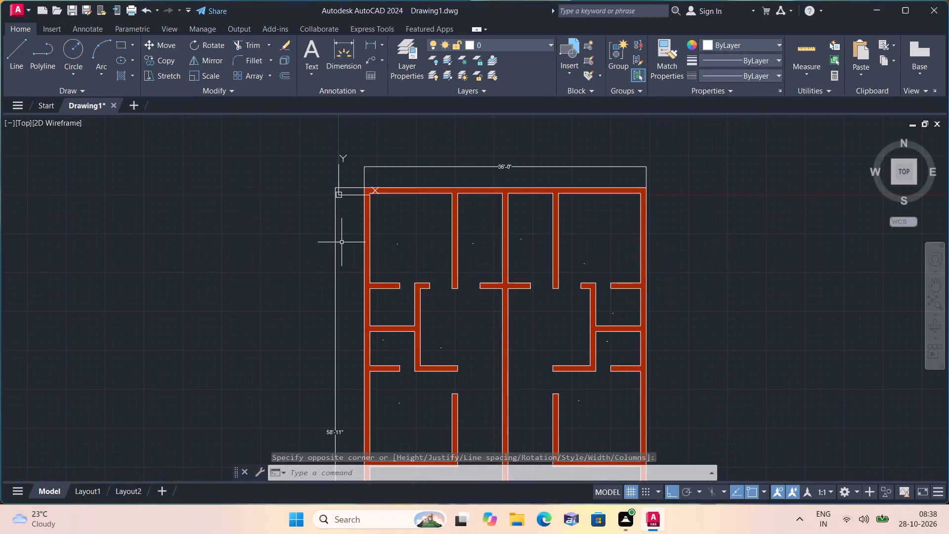
Select all room labels similar to the 11'-0"X12'-0" bedroom label and set their text height to 6".
scroll(355, 237, "up", 1)
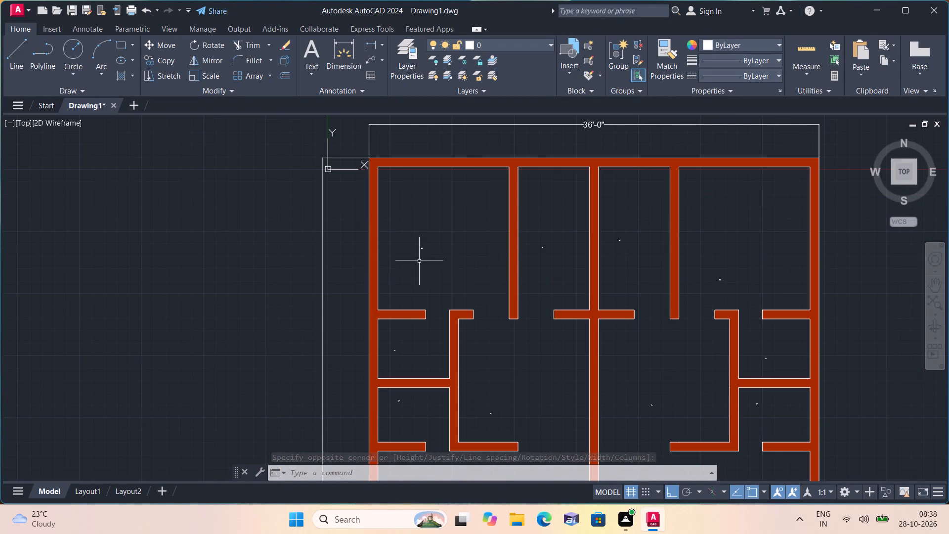
left_click_drag(440, 266, 438, 261)
left_click(398, 218)
right_click(398, 218)
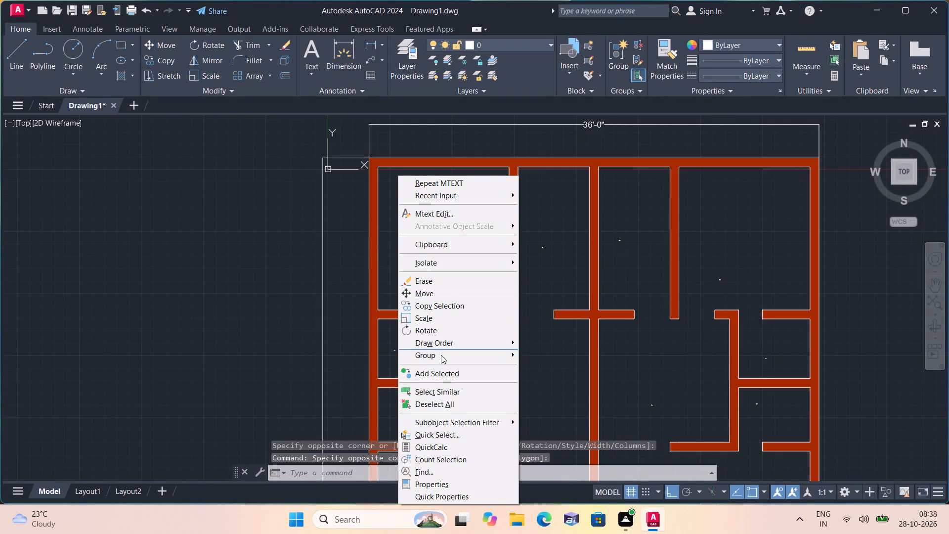
left_click(436, 388)
right_click(501, 365)
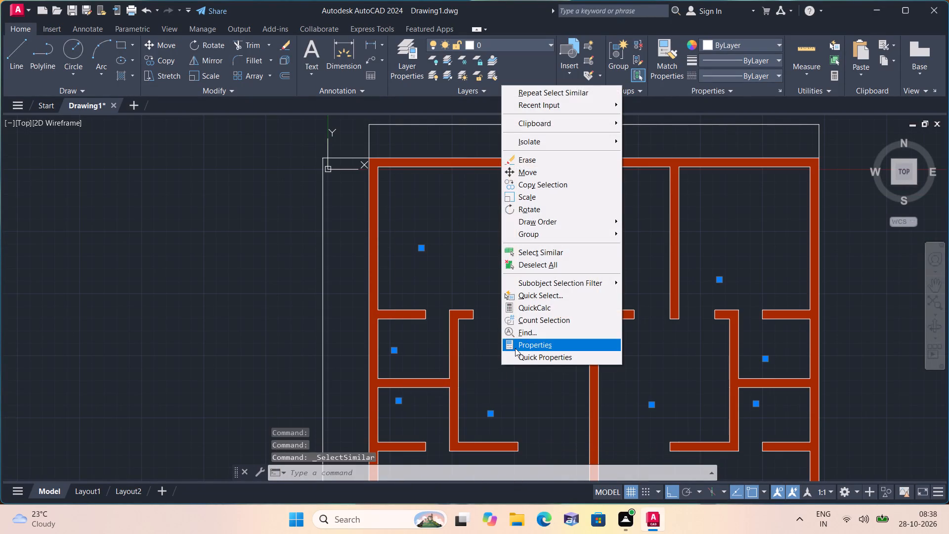
left_click(521, 346)
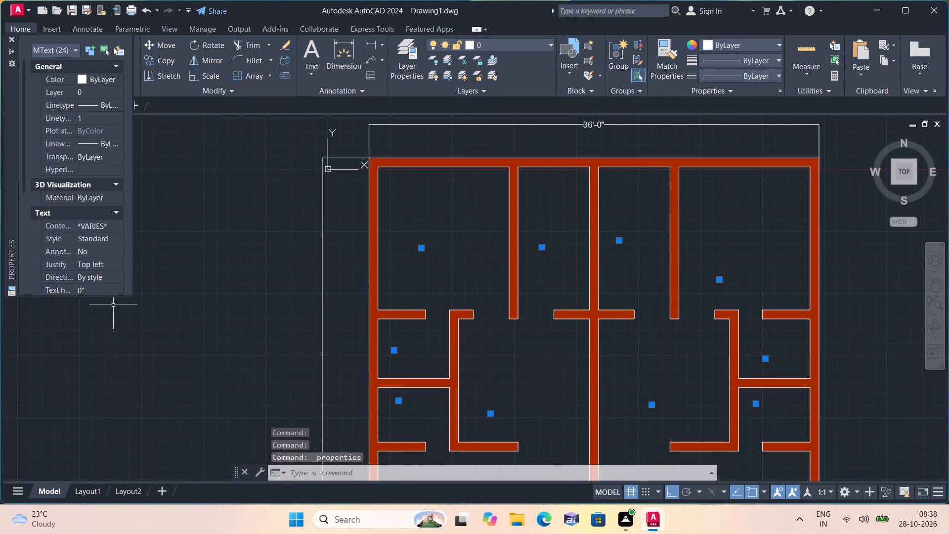
left_click(97, 287)
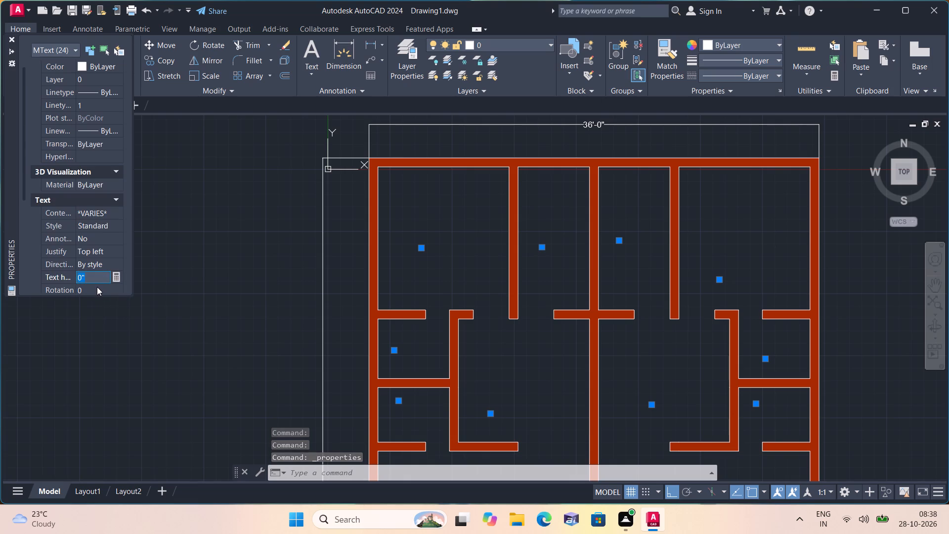
key("BackSpace")
key("BackSpace")
key("BackSpace")
key("BackSpace")
key("BackSpace")
key("BackSpace")
key("BackSpace")
key("BackSpace")
key("BackSpace")
key("BackSpace")
key("BackSpace")
key("BackSpace")
key("6")
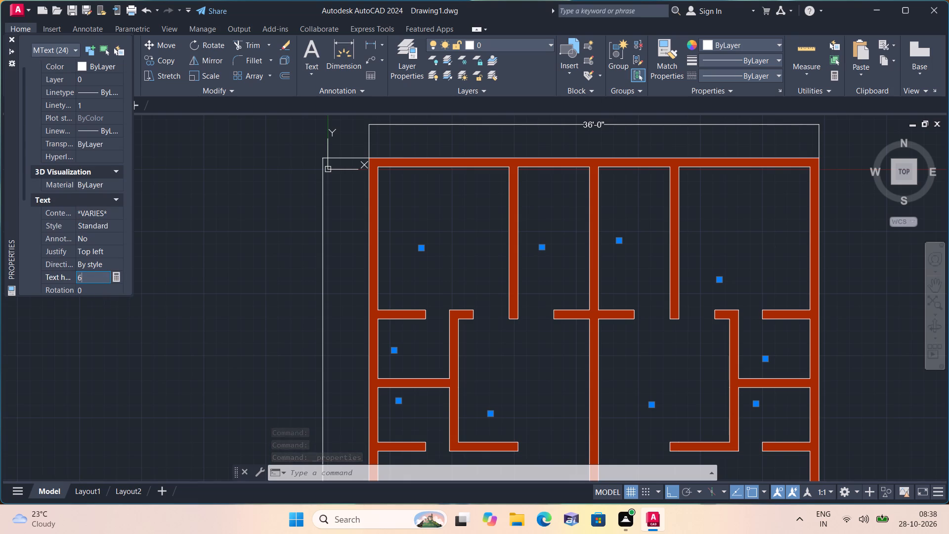
key("shift+quotedbl")
left_click(279, 243)
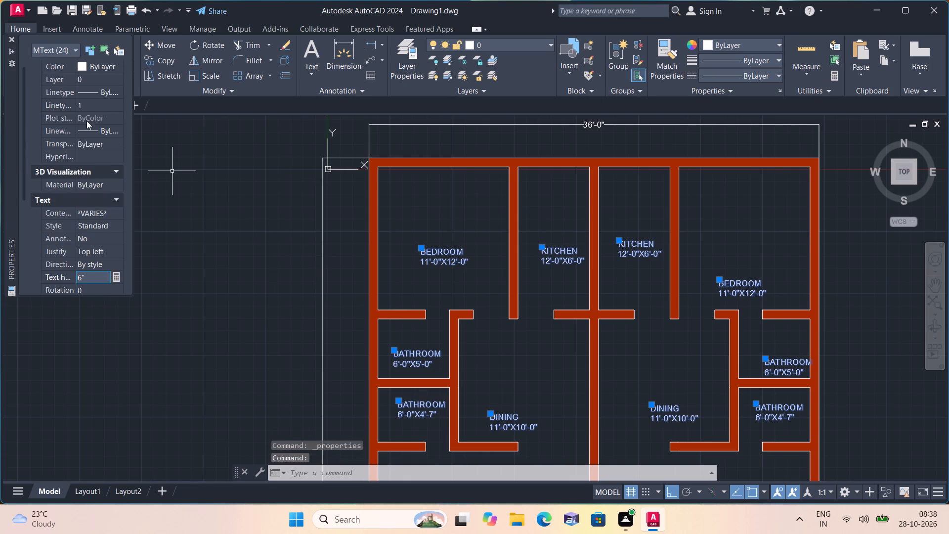
left_click(13, 36)
key("Escape")
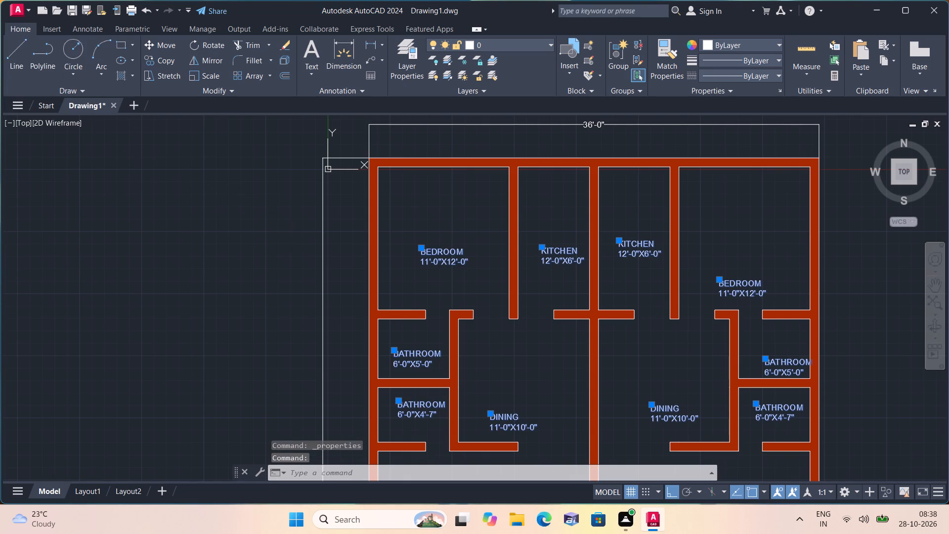
Rotate the two kitchen labels to run vertically, the left unit's by 270° and the right unit's by 90°.
scroll(332, 217, "down", 1)
scroll(431, 372, "down", 1)
scroll(477, 371, "up", 2)
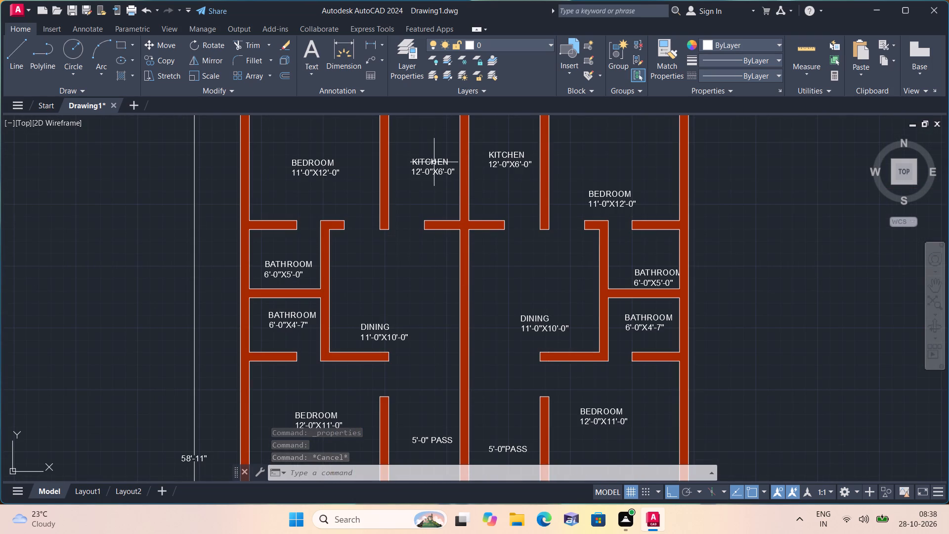
left_click(433, 163)
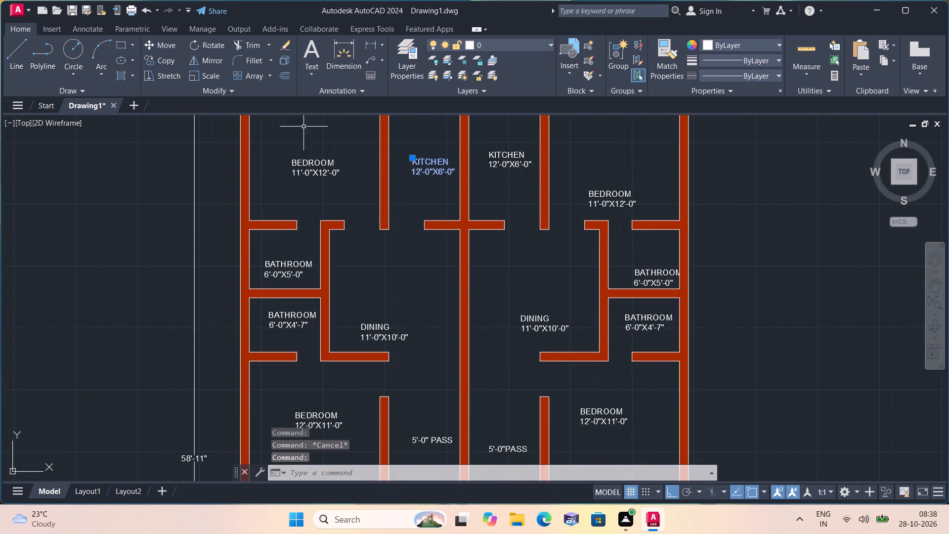
left_click(197, 44)
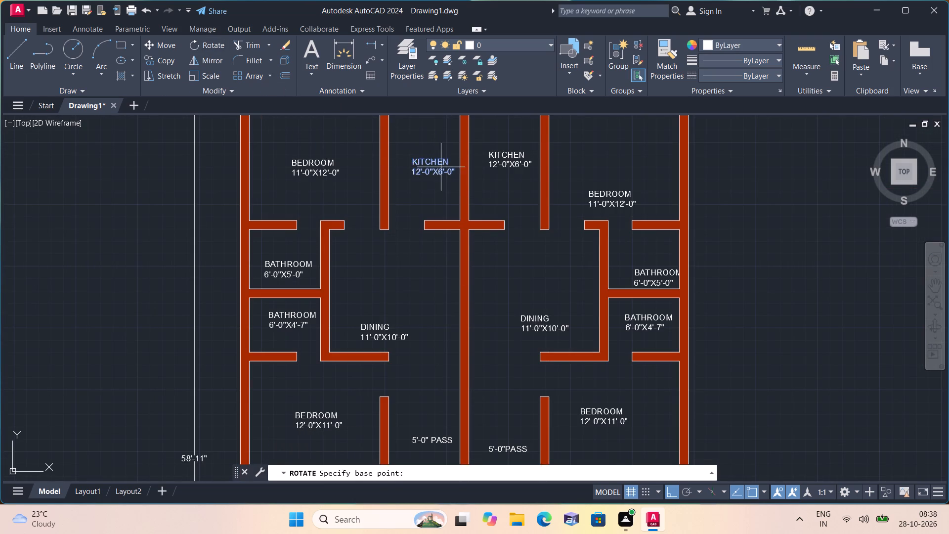
left_click(443, 167)
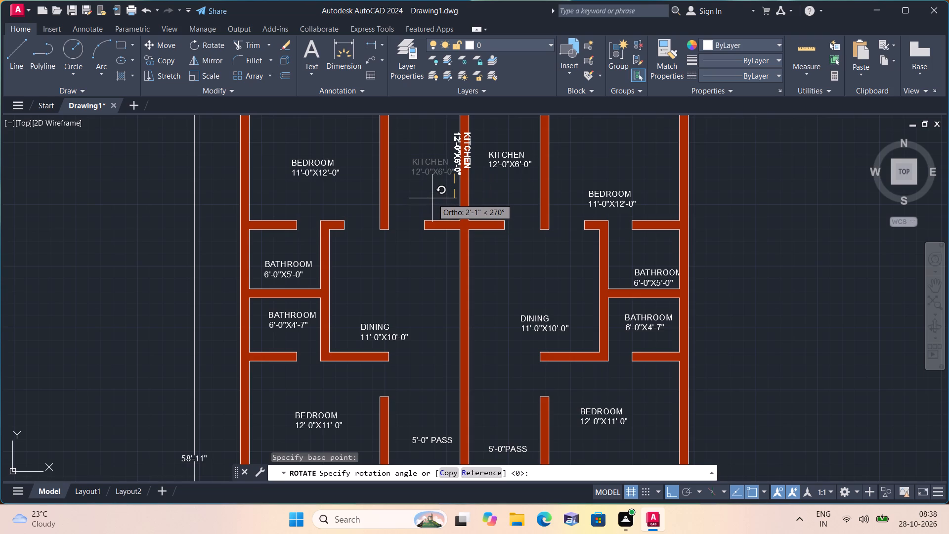
left_click(432, 198)
left_click(503, 165)
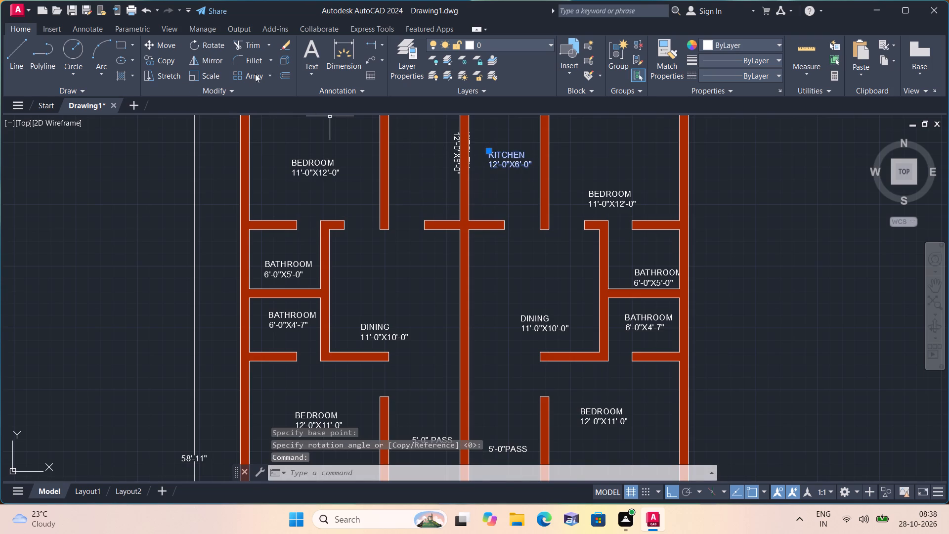
left_click(204, 45)
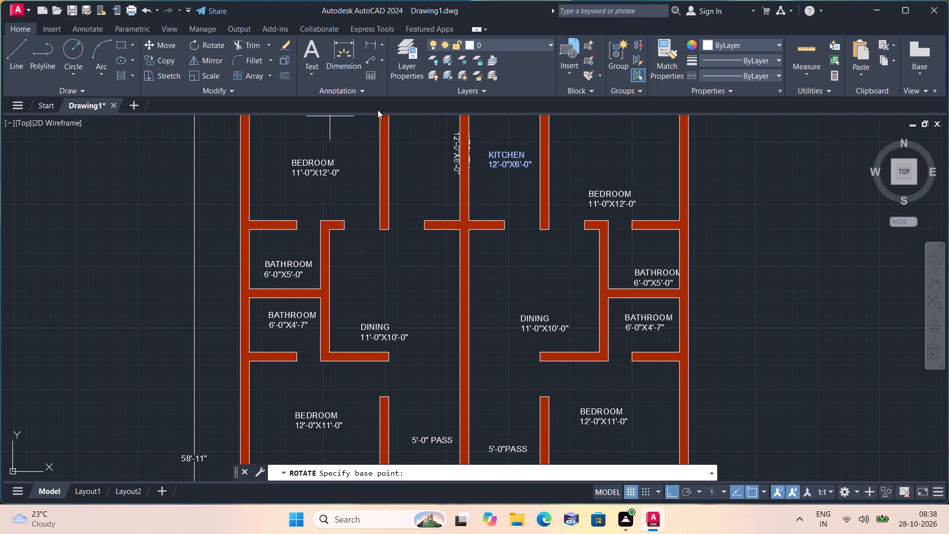
left_click(516, 189)
left_click(492, 117)
Rotate the two 5'-0" PASS labels to run vertically, the left unit's by 270° and the right unit's by 90°.
scroll(517, 170, "down", 1)
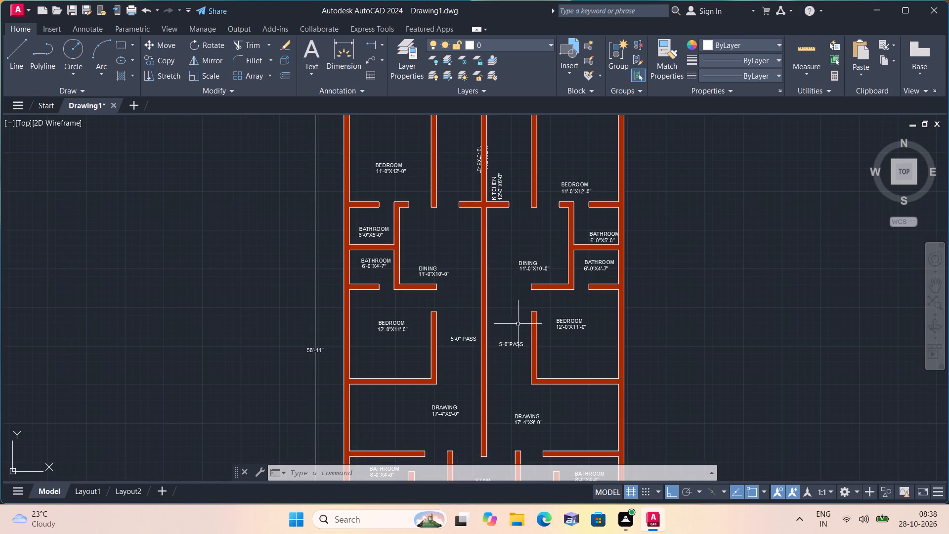
scroll(472, 332, "up", 1)
left_click(463, 344)
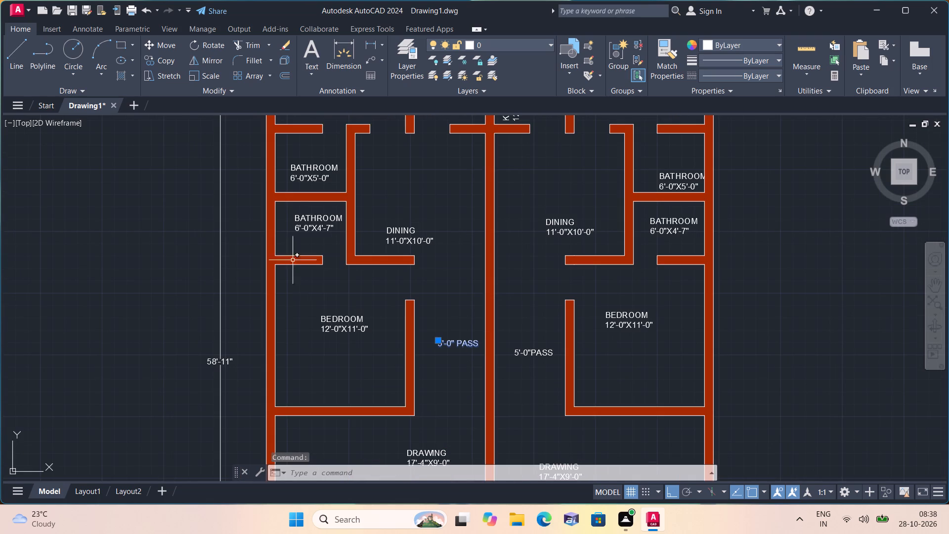
left_click(212, 44)
left_click(454, 344)
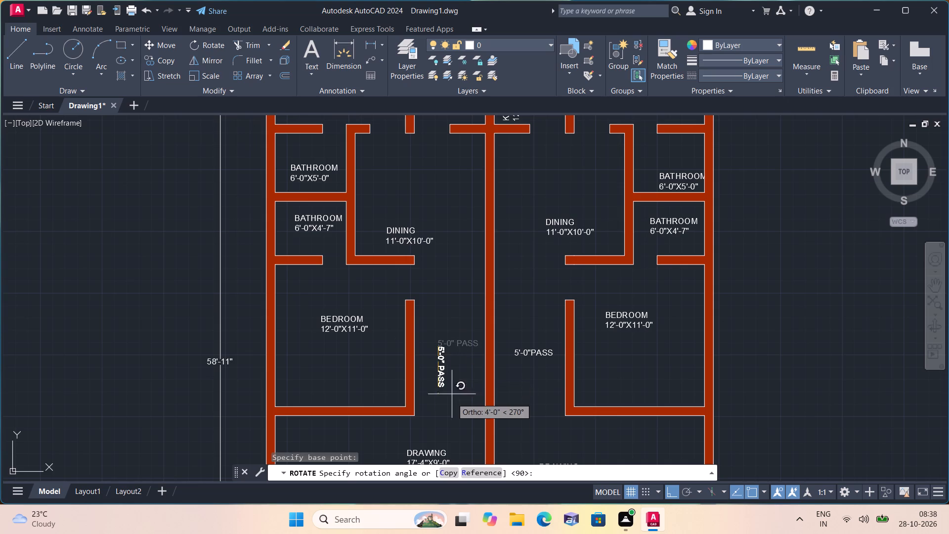
left_click(451, 416)
left_click(537, 354)
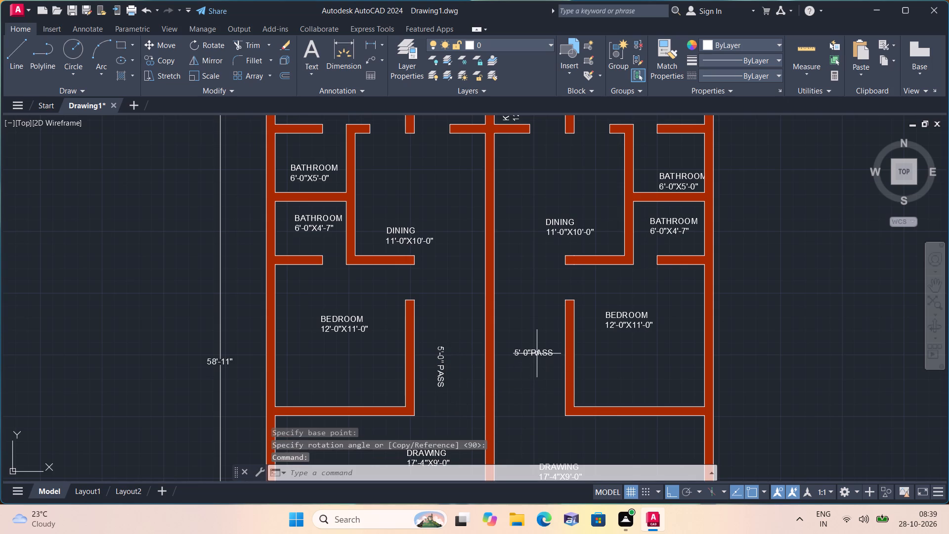
left_click(215, 44)
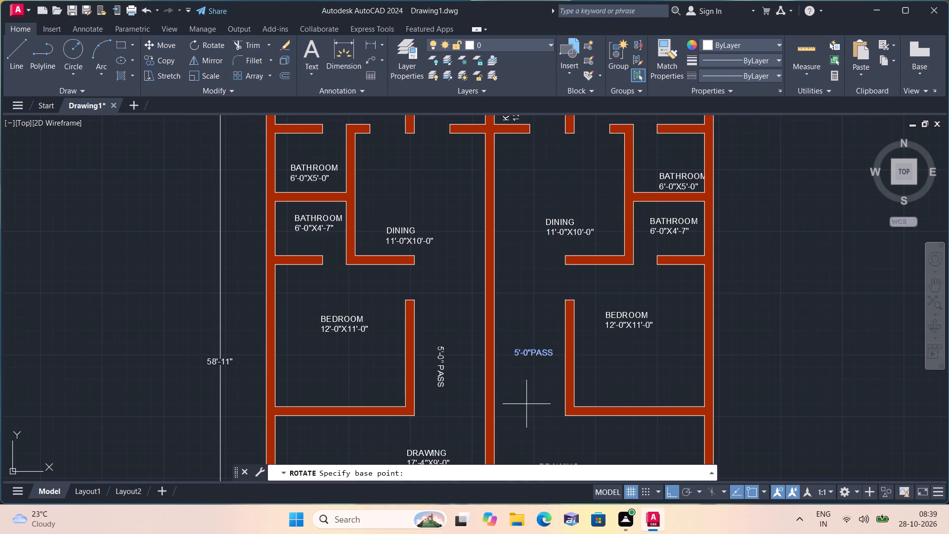
left_click_drag(528, 401, 533, 372)
left_click(529, 293)
Turn off Ortho mode and move the left unit's 11'-0"X12'-0" bedroom label down and to the left within its room.
scroll(529, 293, "down", 1)
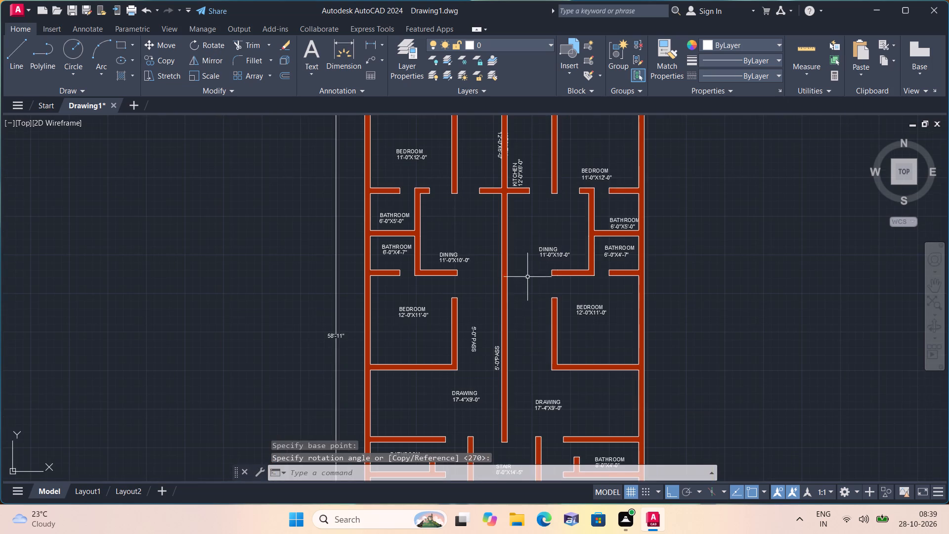
middle_click(527, 265)
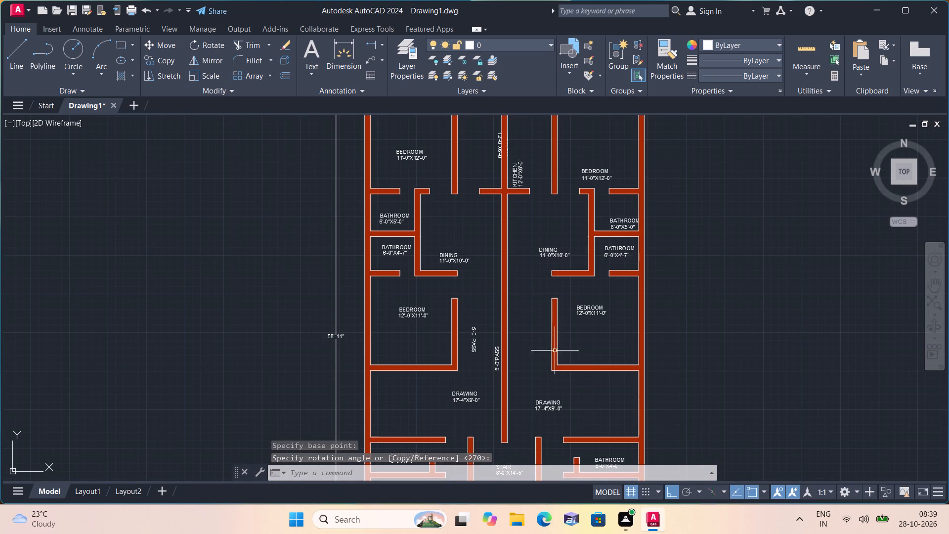
middle_click_drag(553, 340, 552, 284)
middle_click_drag(557, 317, 540, 184)
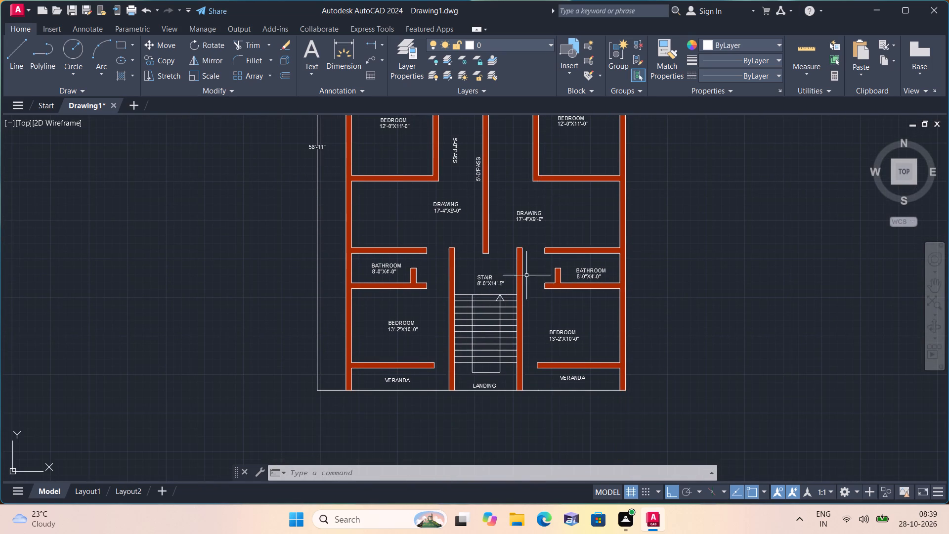
middle_click_drag(482, 224, 486, 324)
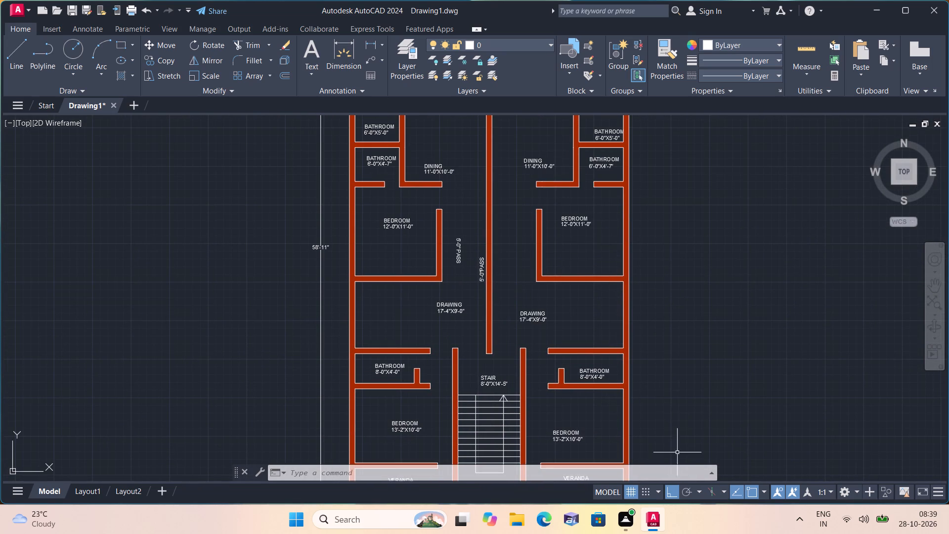
left_click(675, 493)
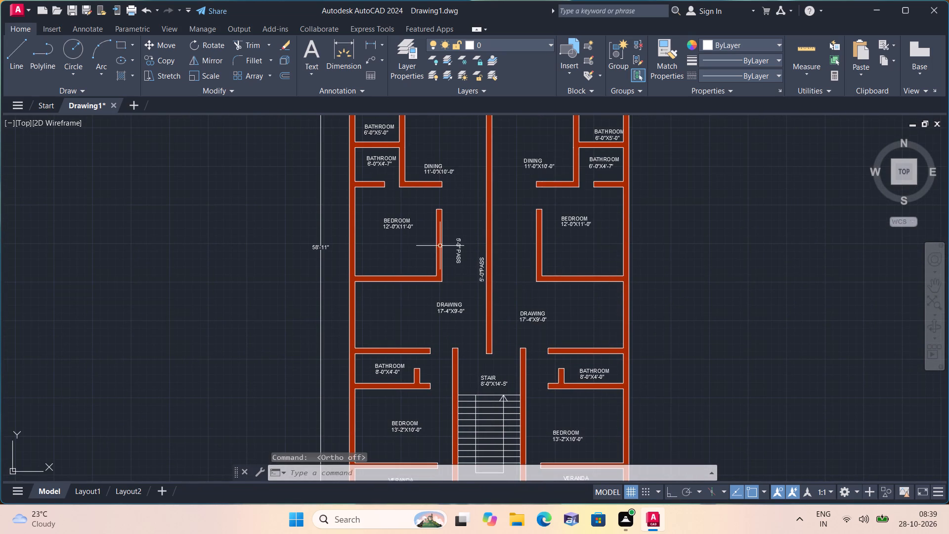
middle_click_drag(438, 246, 505, 308)
middle_click_drag(518, 151, 510, 301)
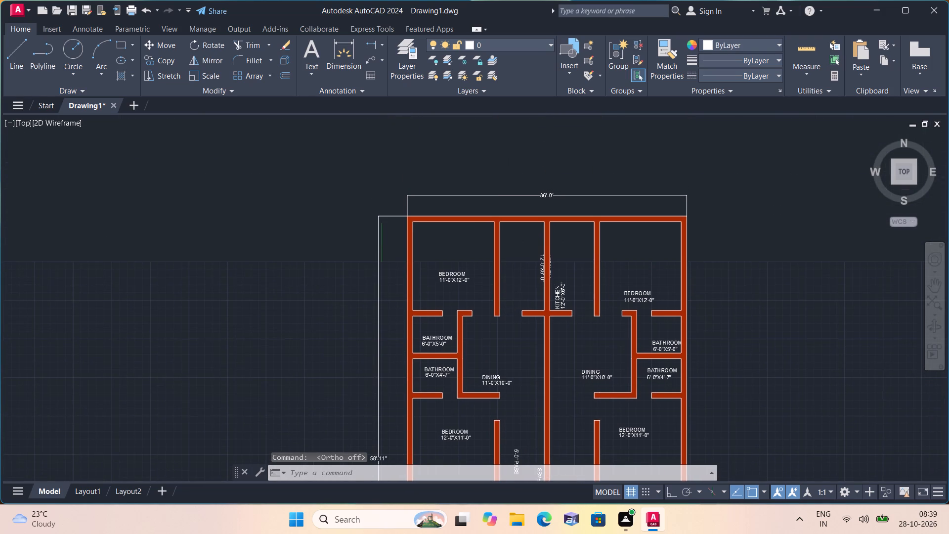
scroll(529, 227, "up", 1)
scroll(422, 327, "up", 1)
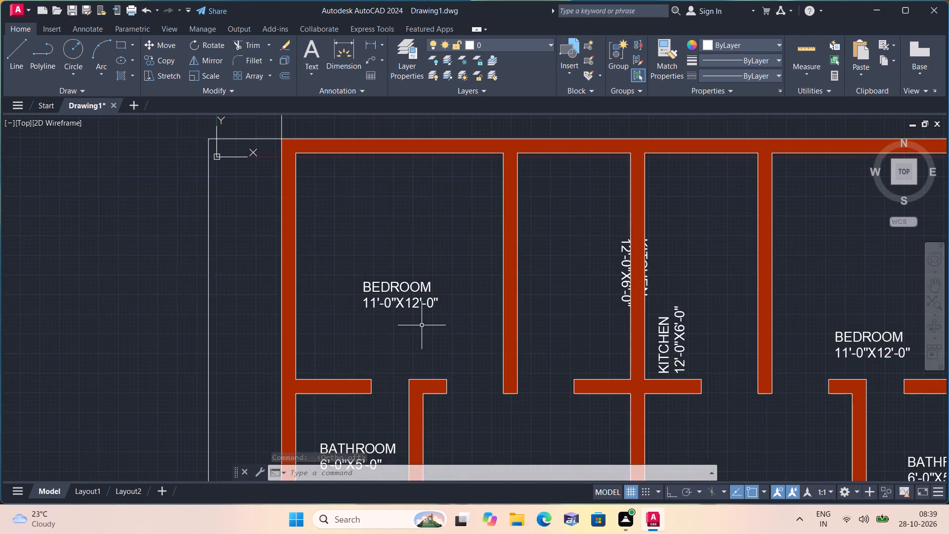
scroll(423, 322, "up", 1)
middle_click_drag(409, 341, 481, 264)
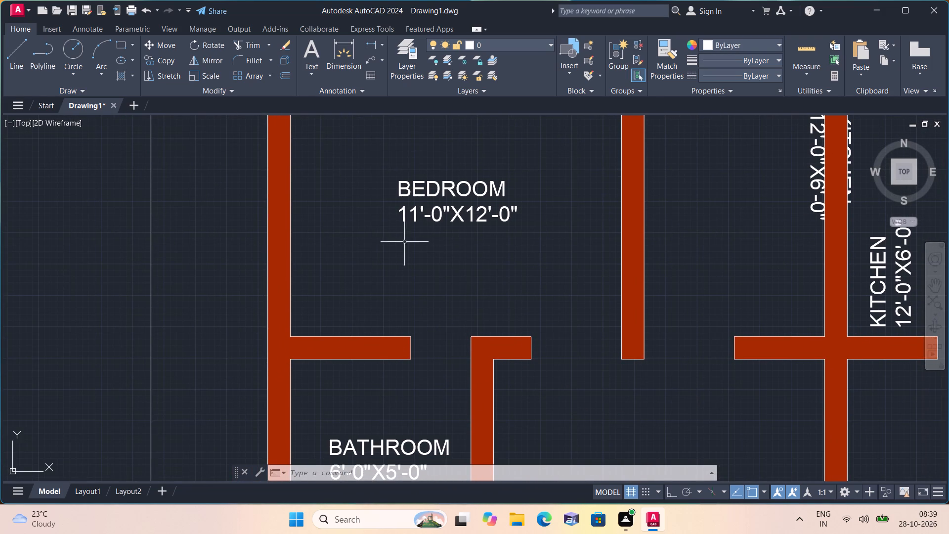
scroll(438, 245, "up", 1)
scroll(438, 245, "down", 1)
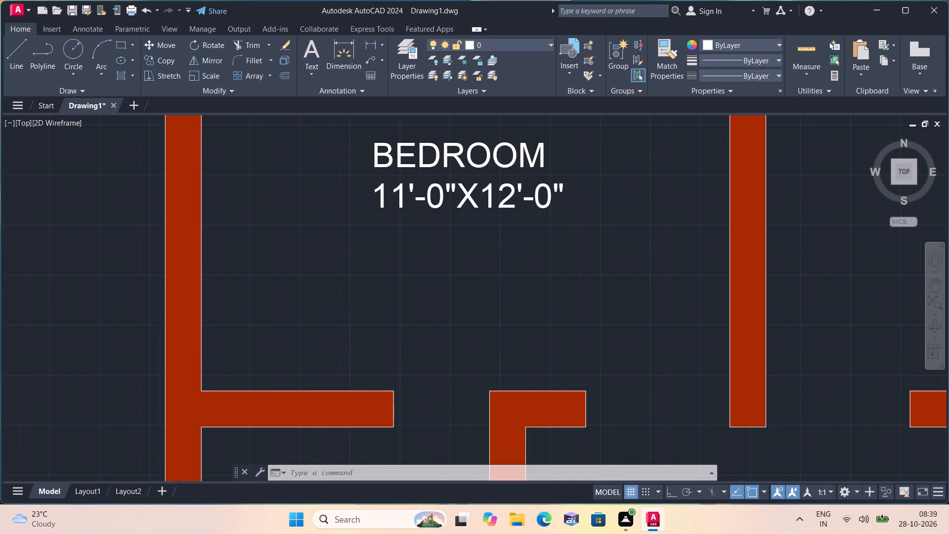
left_click(418, 187)
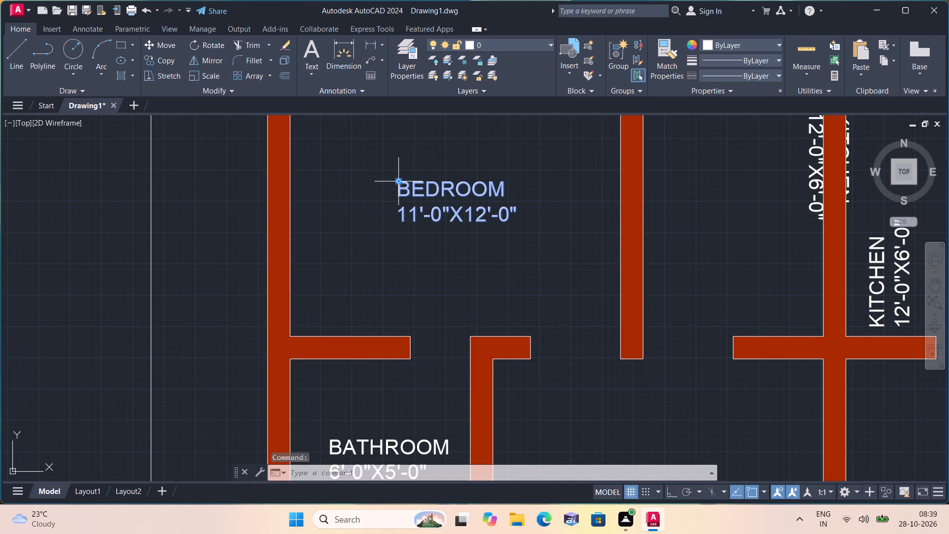
left_click(401, 183)
scroll(399, 195, "down", 1)
middle_click_drag(396, 203, 435, 157)
left_click(403, 188)
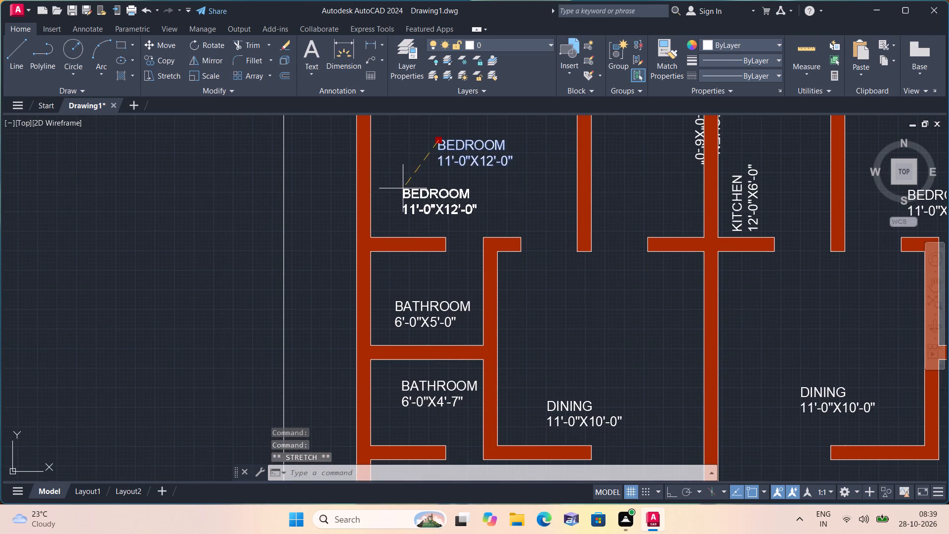
Move the left unit's kitchen label off the central wall and into the left kitchen.
middle_click_drag(452, 164, 422, 204)
scroll(423, 204, "down", 1)
scroll(574, 176, "up", 1)
left_click(576, 168)
left_click(602, 157)
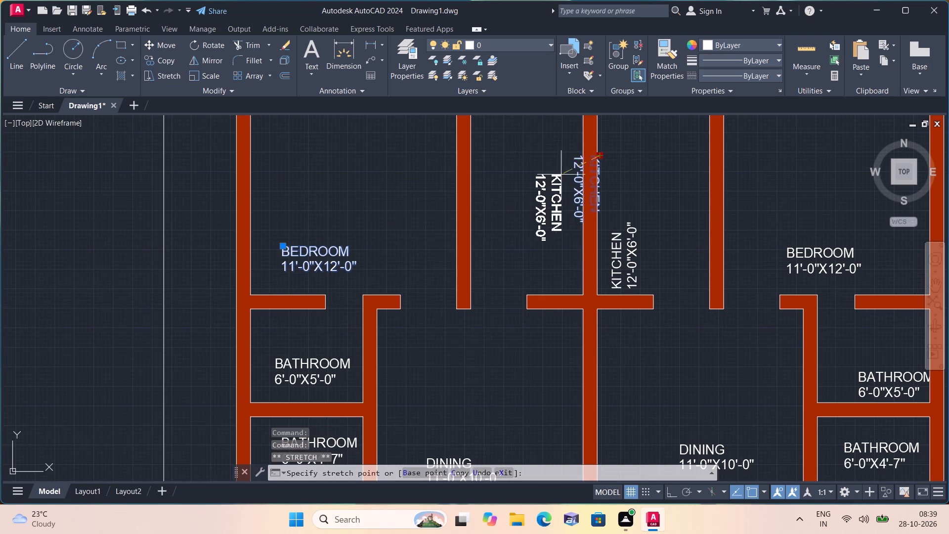
middle_click_drag(552, 169, 557, 241)
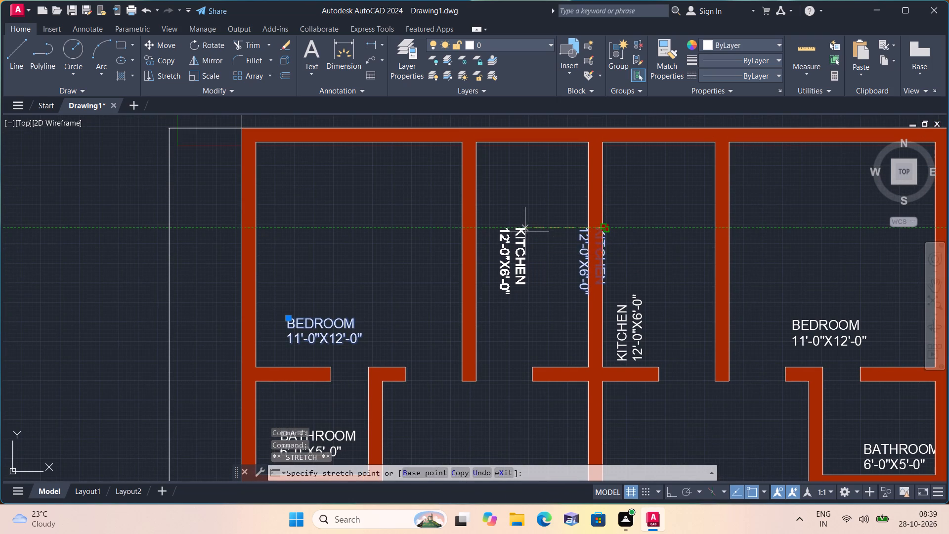
left_click(525, 231)
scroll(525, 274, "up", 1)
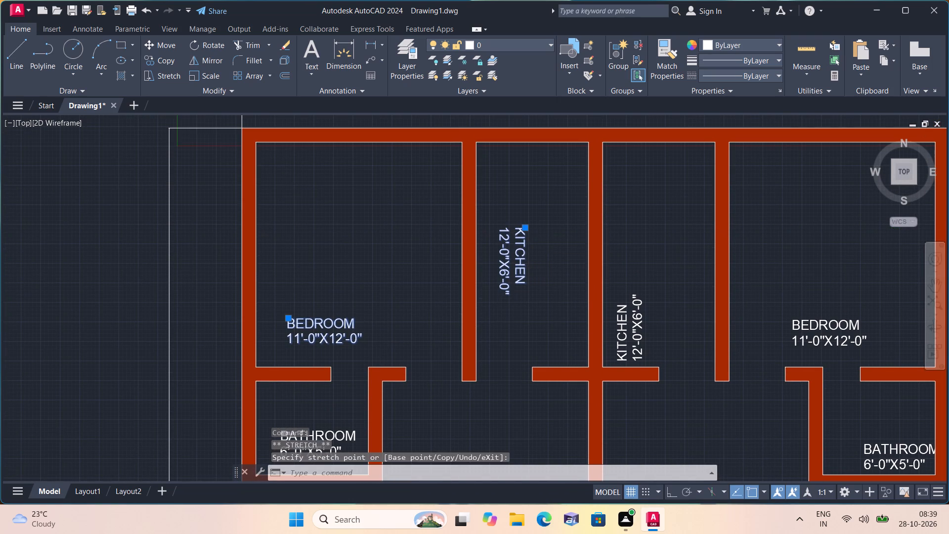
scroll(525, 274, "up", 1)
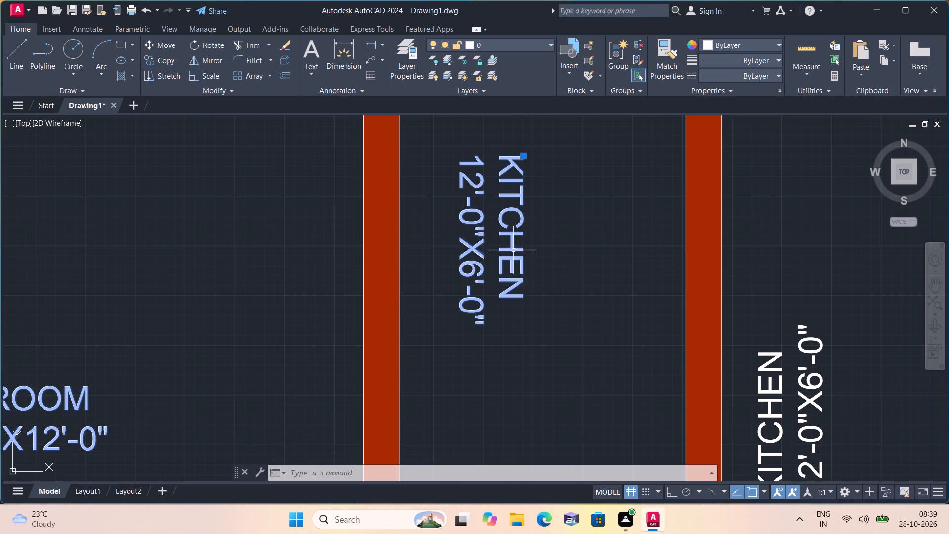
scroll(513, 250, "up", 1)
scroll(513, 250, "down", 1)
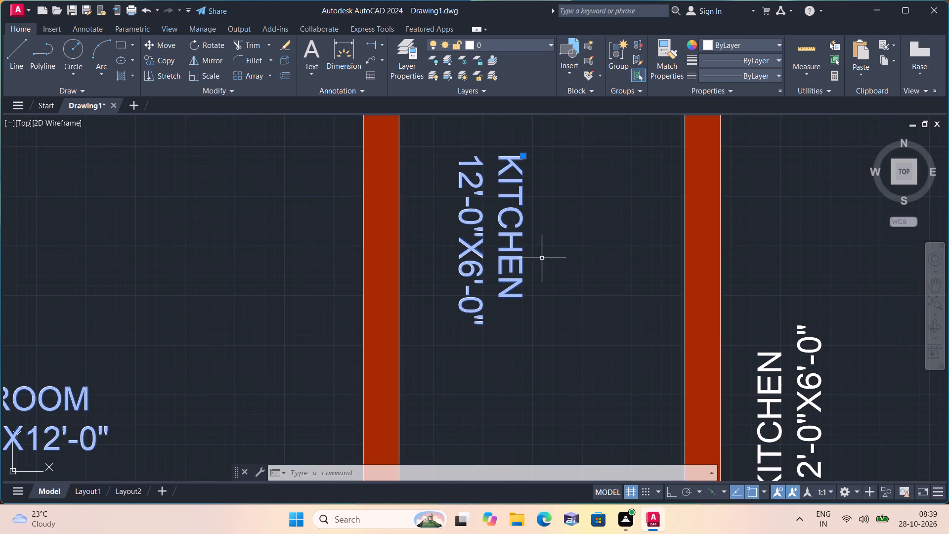
Move the right unit's kitchen label up and to the right, near the middle of the right kitchen.
middle_click_drag(561, 242, 523, 242)
scroll(557, 243, "down", 2)
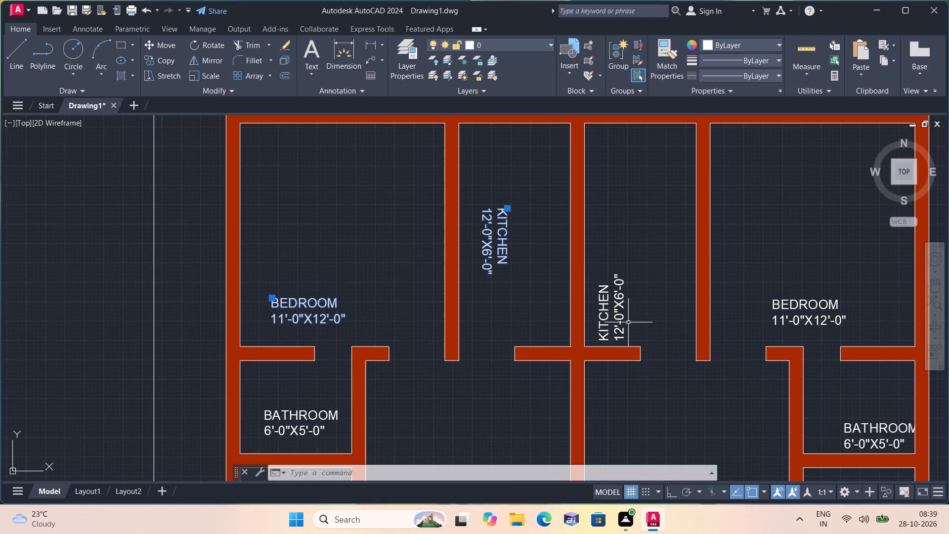
left_click(611, 319)
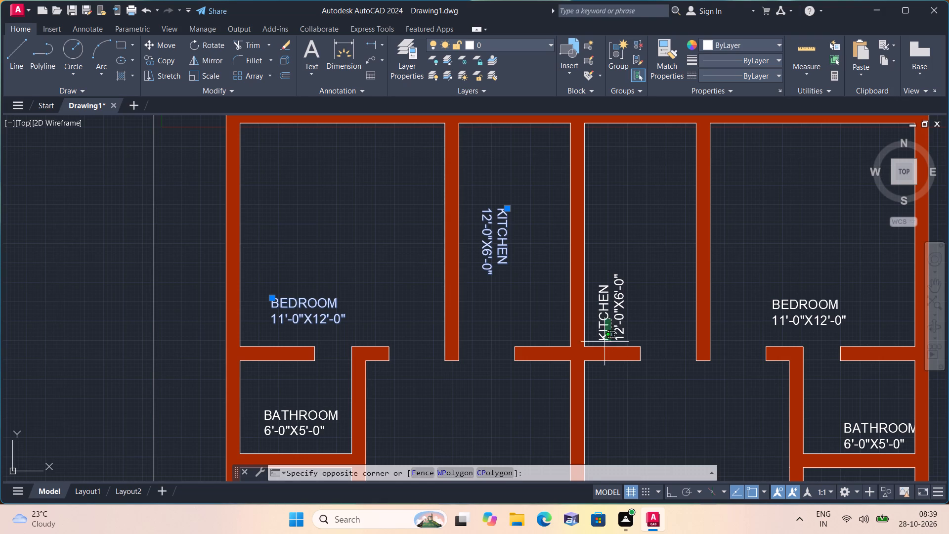
left_click(604, 316)
left_click(600, 339)
scroll(602, 319, "down", 1)
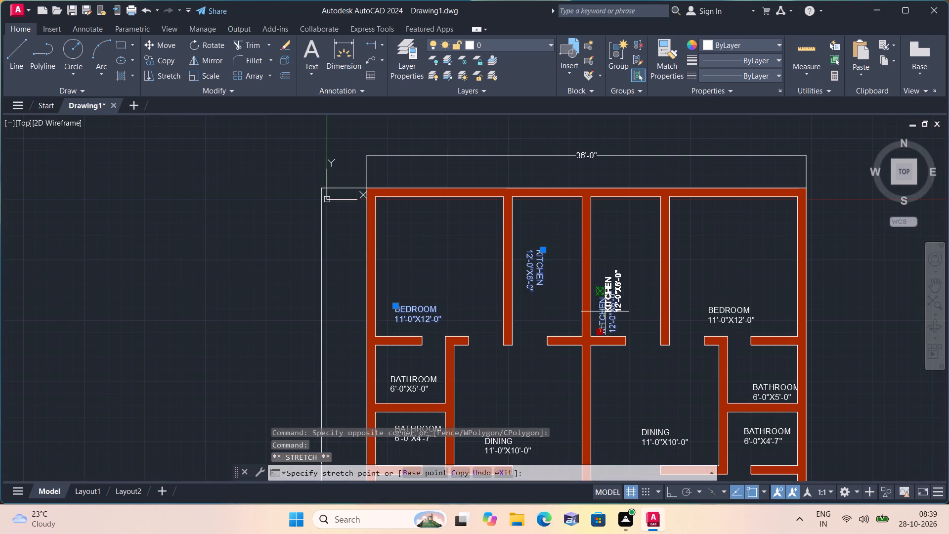
left_click(633, 281)
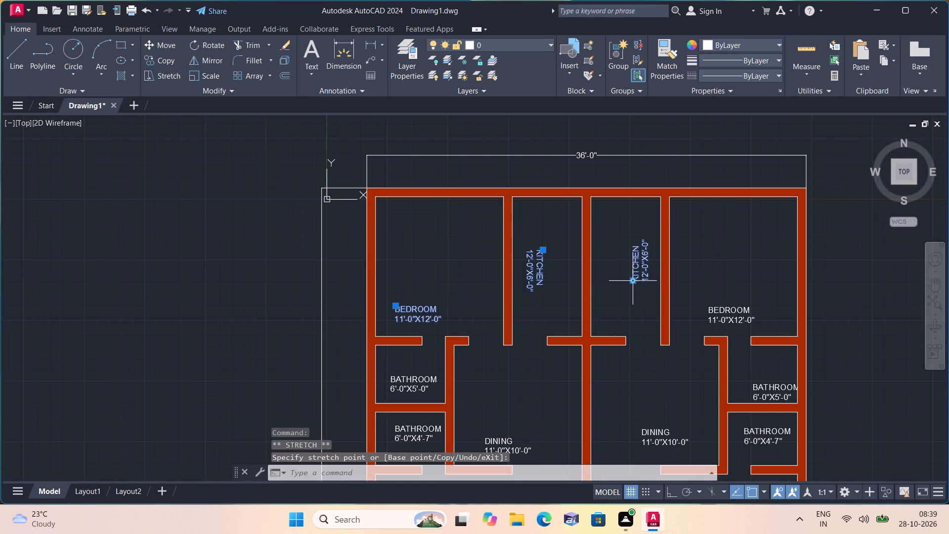
Move the right unit's 11'-0"X12'-0" bedroom label up and to the right within its room.
middle_click_drag(632, 285, 578, 253)
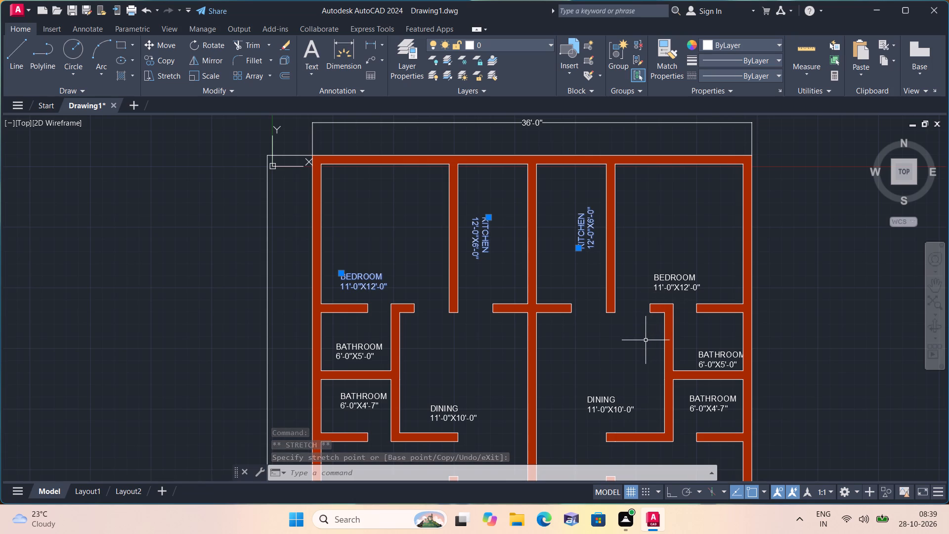
scroll(664, 283, "up", 1)
left_click(666, 277)
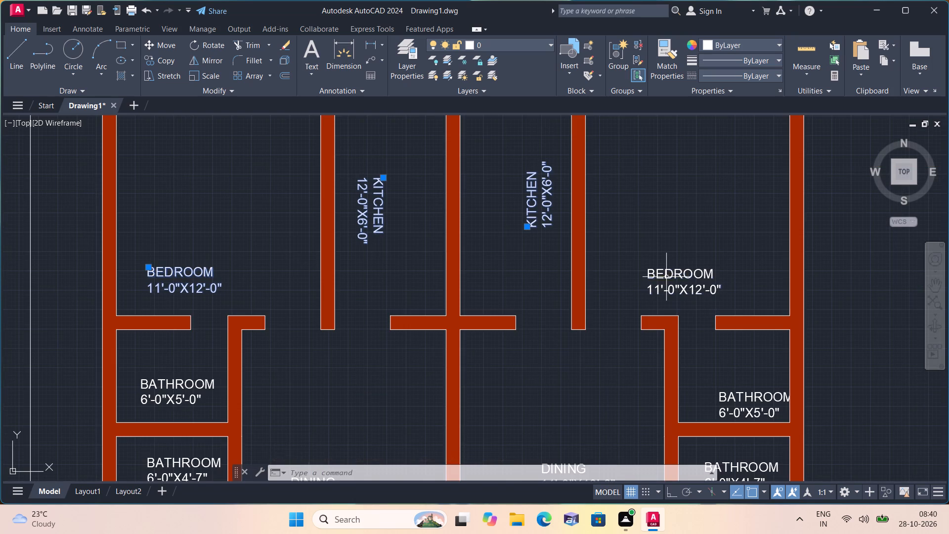
left_click(648, 271)
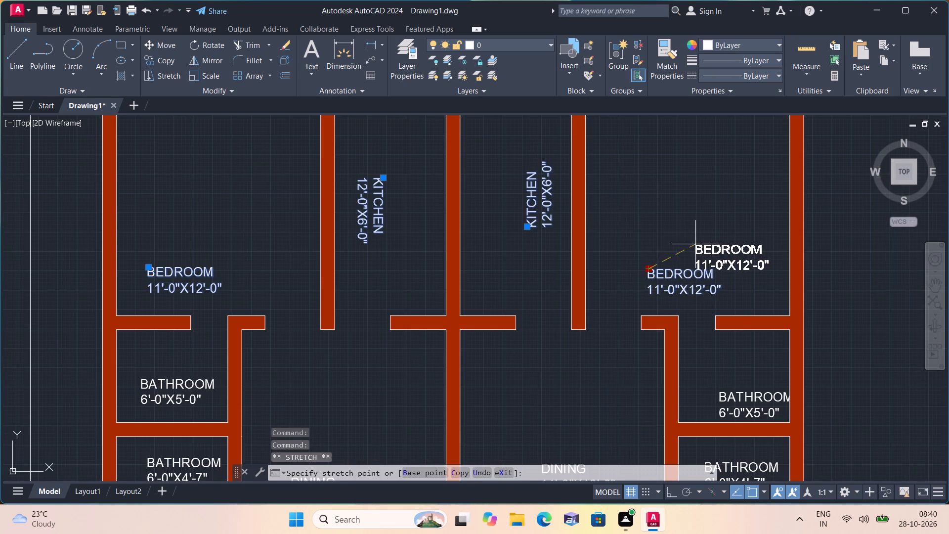
left_click(704, 251)
Move the left unit's 6'-0"X4'-7" bathroom label slightly up and to the left within its room.
scroll(674, 265, "down", 2)
middle_click_drag(674, 275, 671, 155)
scroll(476, 257, "up", 1)
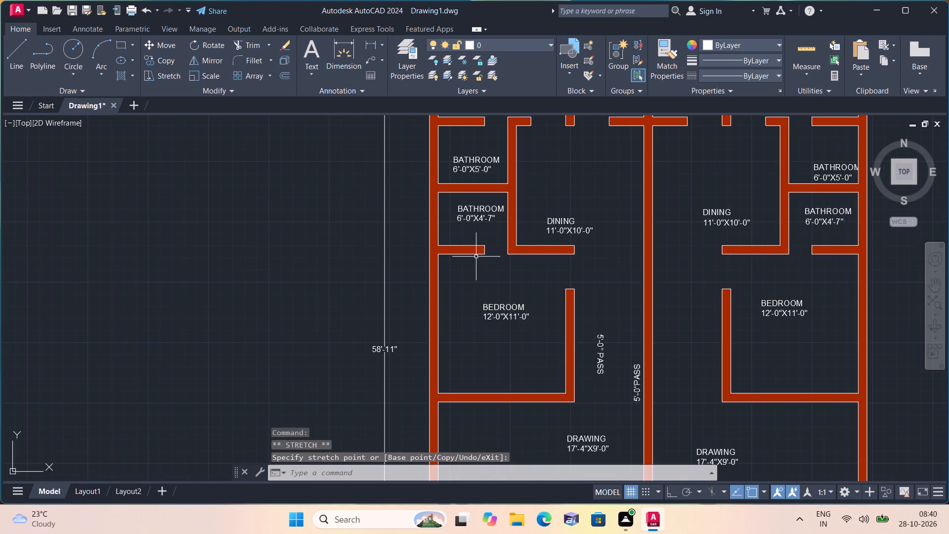
scroll(463, 218, "up", 1)
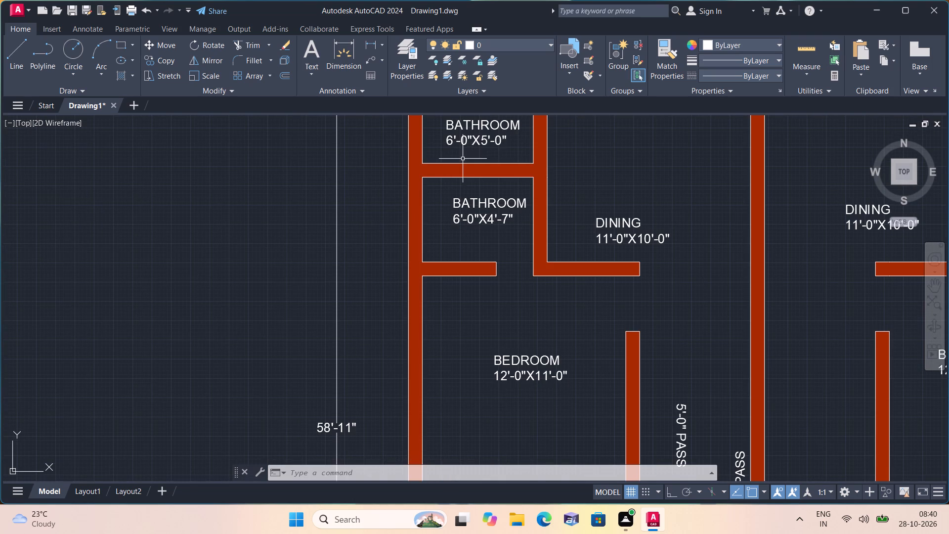
left_click(464, 194)
left_click(460, 206)
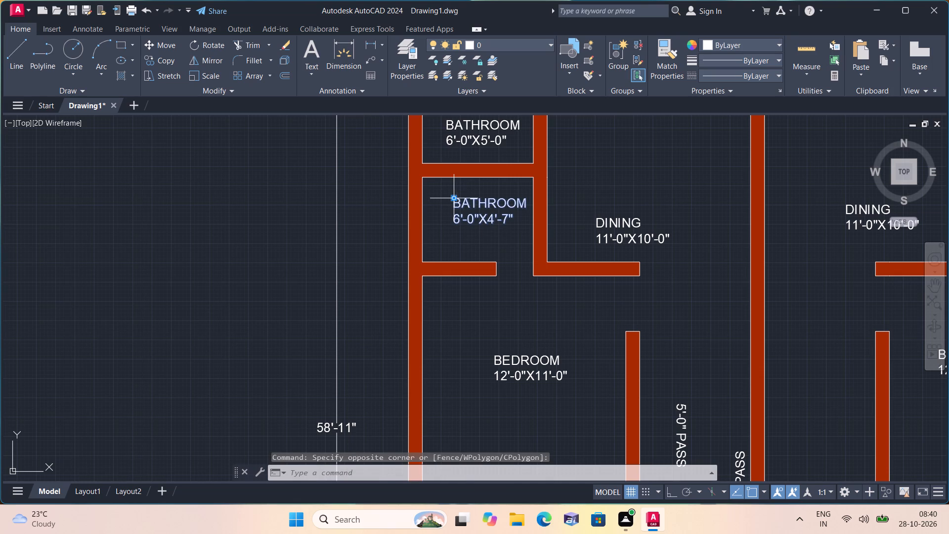
left_click(456, 198)
left_click(450, 190)
Move the left unit's 12'-0"X11'-0" bedroom label up and slightly left, near the top of its room.
middle_click_drag(513, 243, 484, 226)
scroll(484, 226, "down", 1)
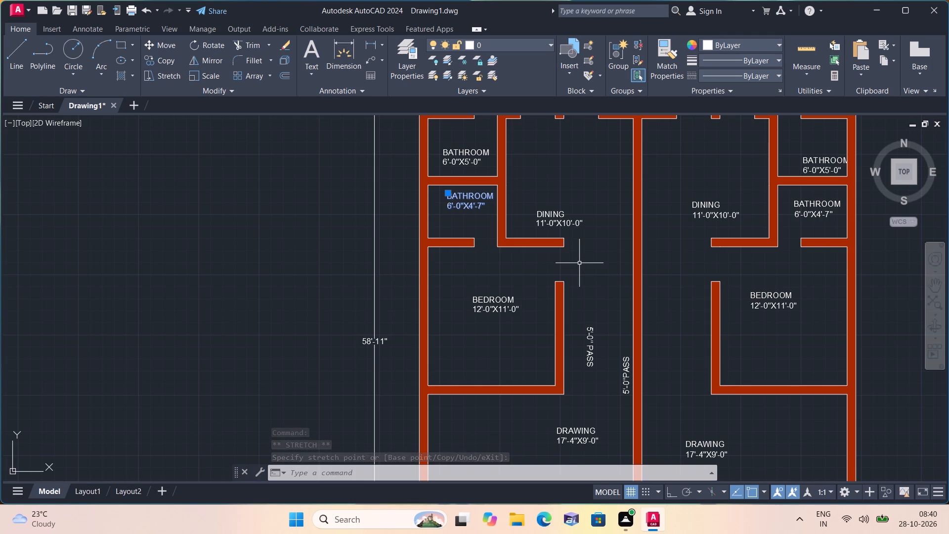
middle_click_drag(578, 262, 509, 199)
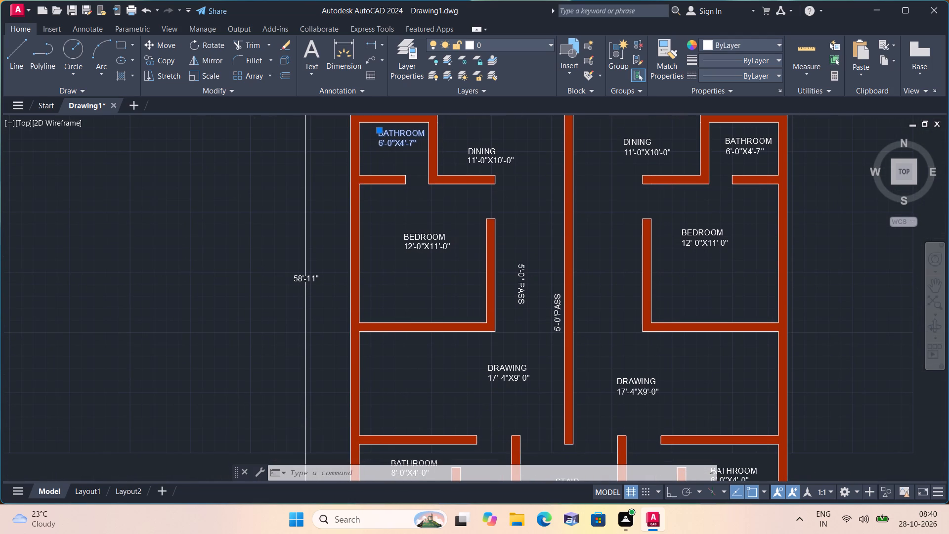
scroll(420, 250, "up", 1)
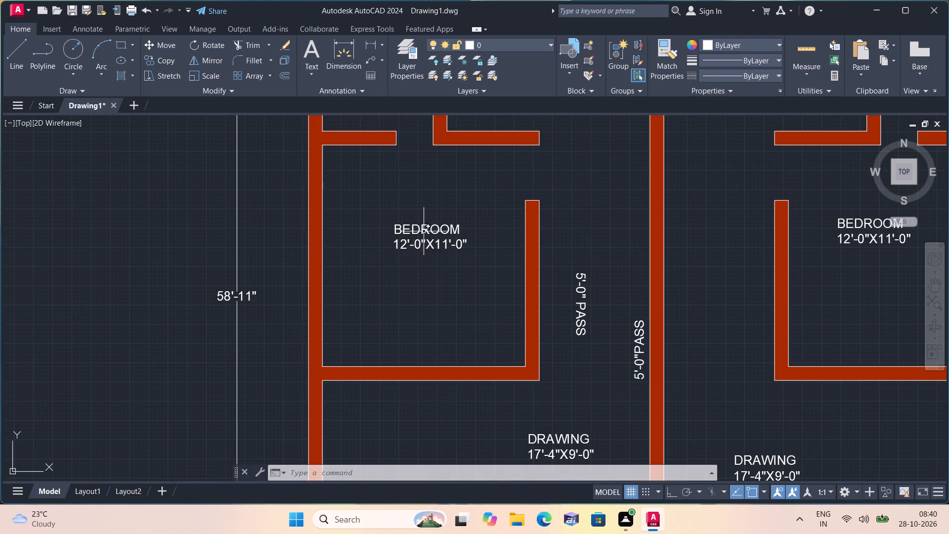
left_click(426, 232)
left_click(394, 226)
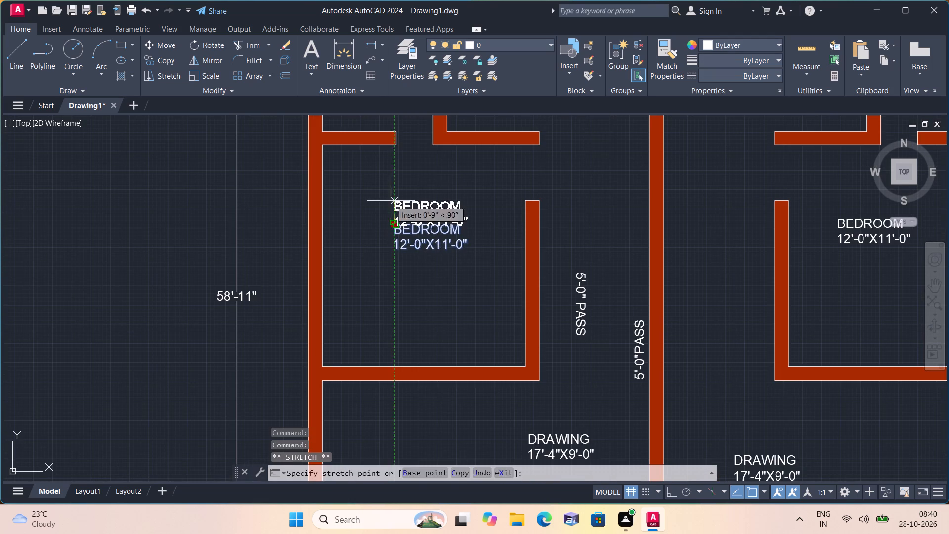
left_click(380, 171)
Examine the placement of the drawing room, stair and 8'-0"X4'-0" bathroom labels in the lower half of the plan.
scroll(400, 246, "down", 1)
middle_click_drag(400, 246, 386, 179)
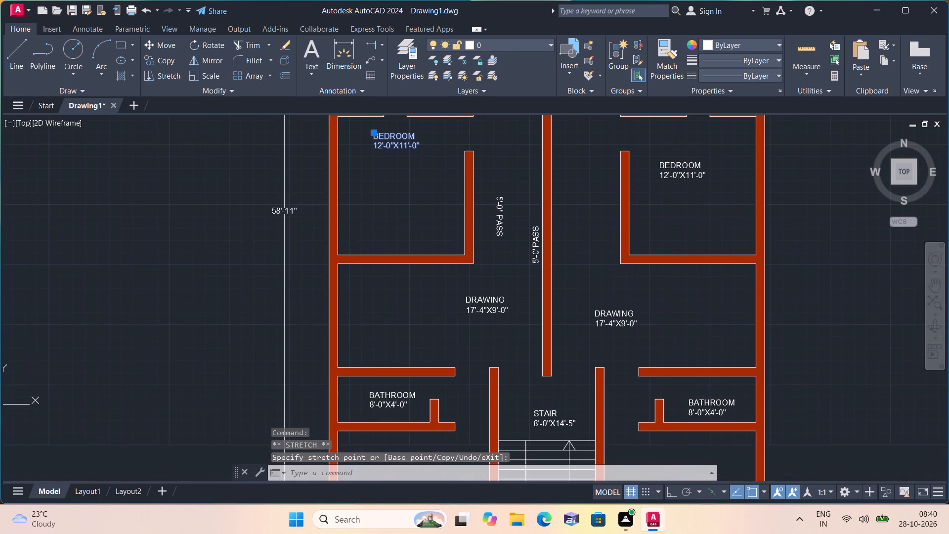
middle_click_drag(501, 277, 502, 233)
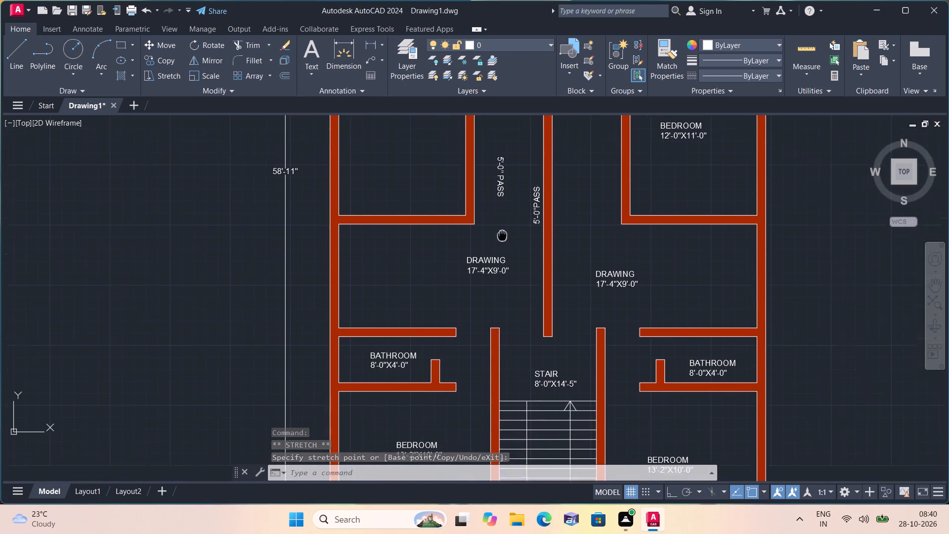
middle_click_drag(502, 233, 503, 230)
scroll(503, 259, "up", 1)
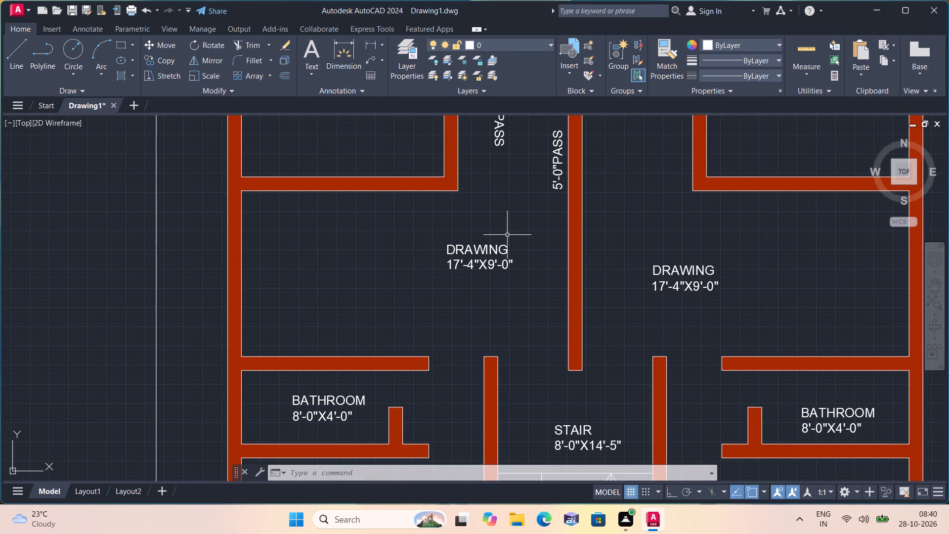
middle_click_drag(506, 272, 491, 212)
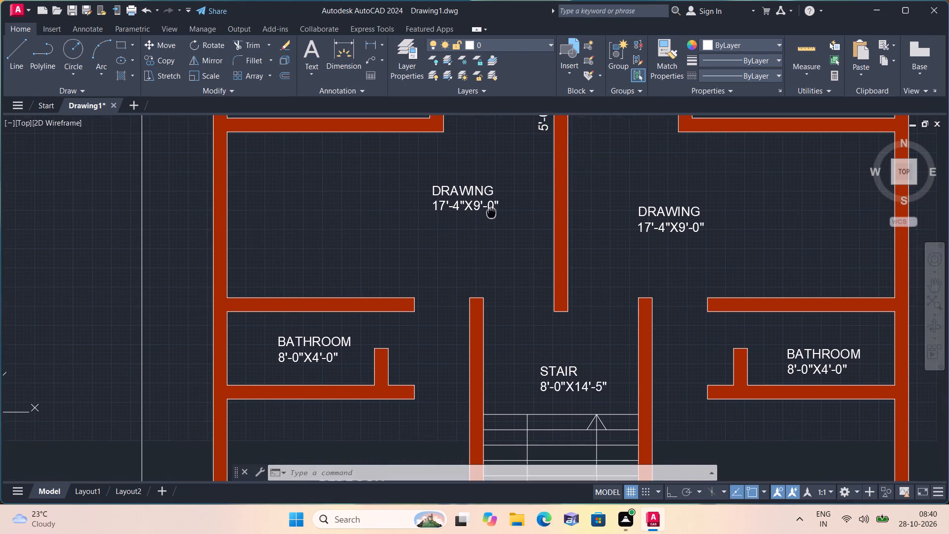
middle_click_drag(491, 212, 491, 211)
middle_click_drag(395, 314, 408, 256)
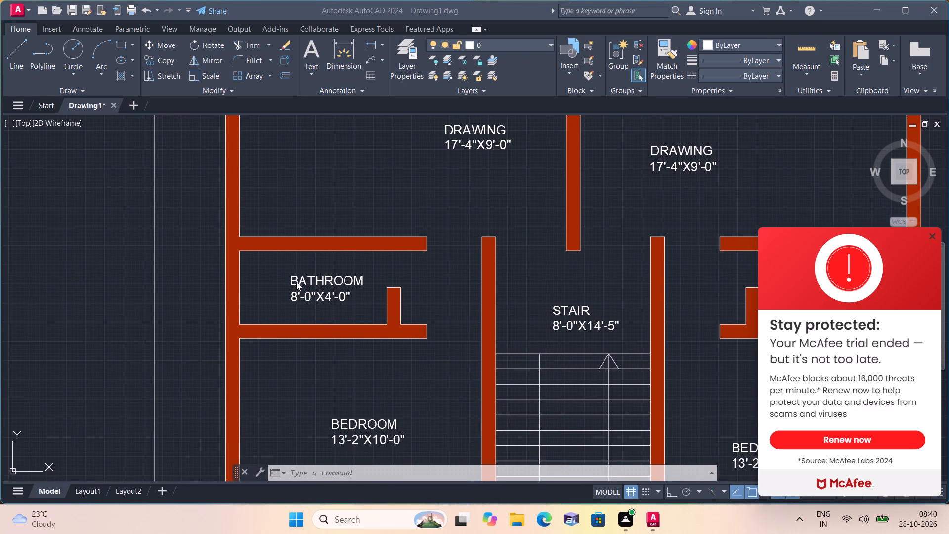
Dismiss the McAfee renewal pop-up covering the drawing.
left_click(936, 232)
Move the left unit's 13'-2"X10'-0" bedroom label up and slightly left, just below the bathroom wall.
scroll(298, 292, "up", 1)
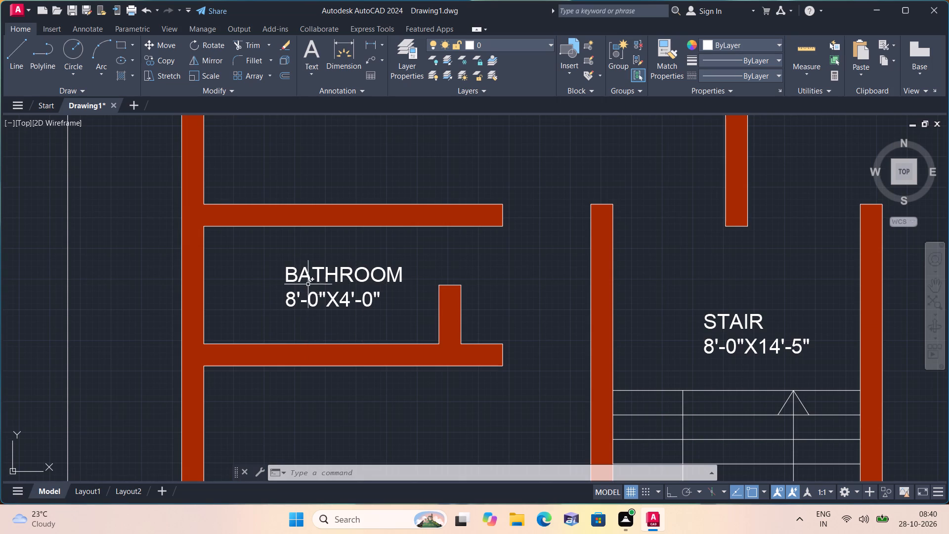
middle_click_drag(327, 294, 332, 253)
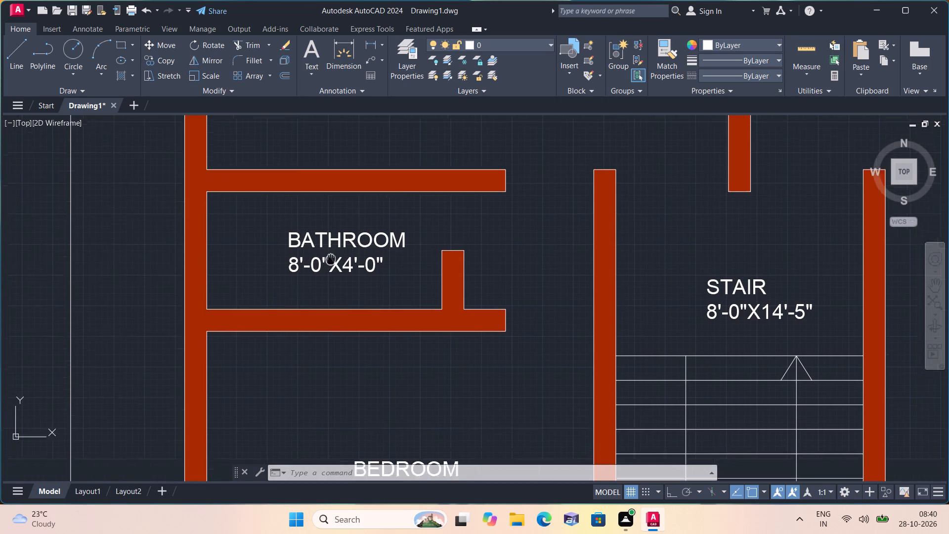
middle_click_drag(332, 253, 353, 195)
scroll(351, 201, "down", 1)
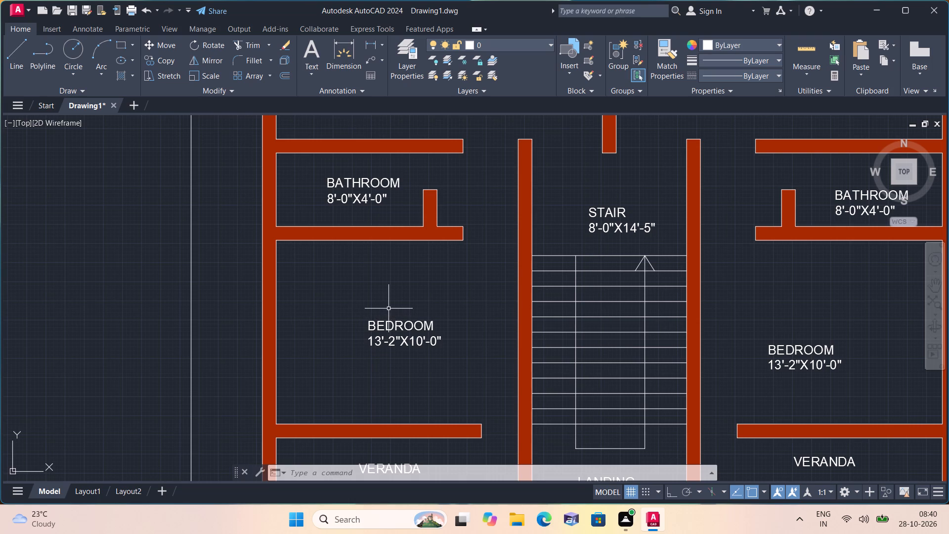
left_click(407, 333)
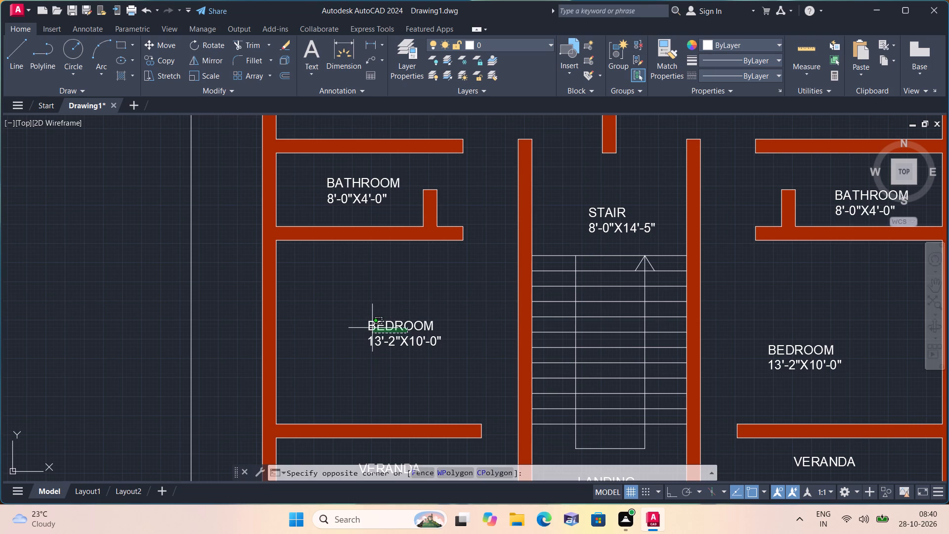
left_click(372, 327)
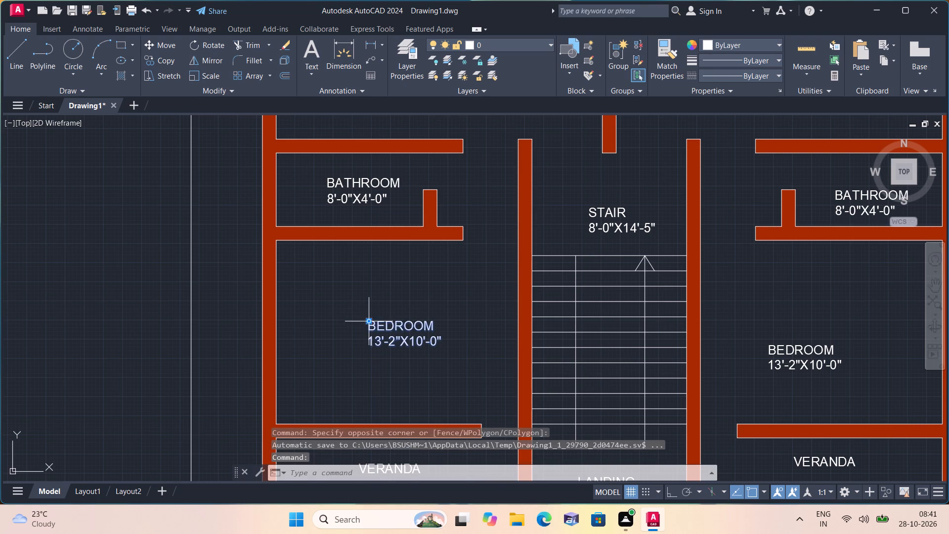
left_click(370, 321)
left_click(350, 252)
Move the right unit's 13'-2"X10'-0" bedroom label straight up, just below the bathroom wall.
scroll(358, 297, "down", 1)
middle_click_drag(384, 340, 364, 293)
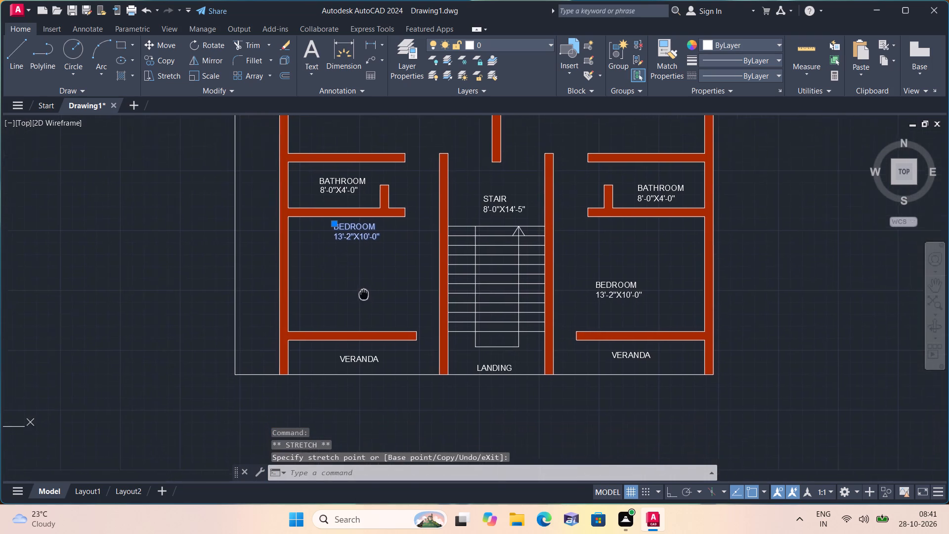
middle_click_drag(364, 293, 362, 285)
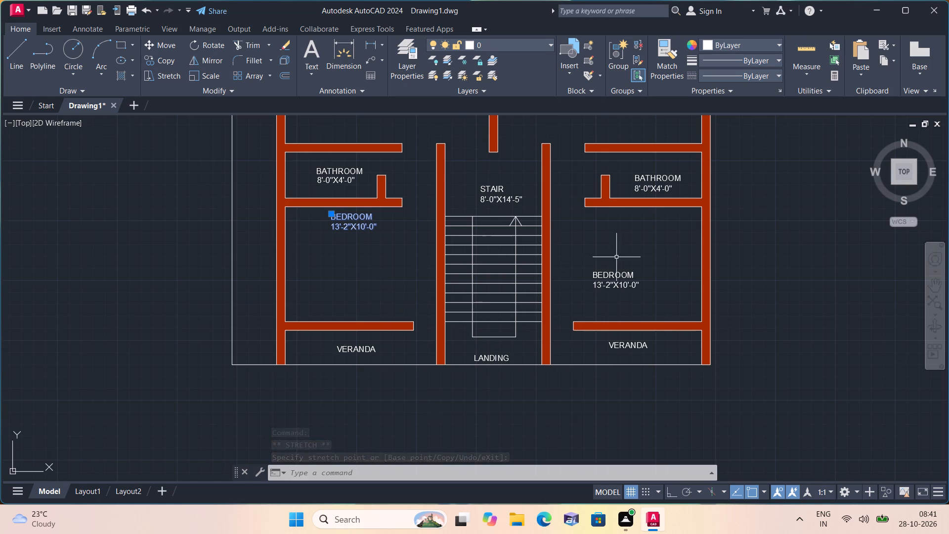
middle_click_drag(615, 245, 610, 246)
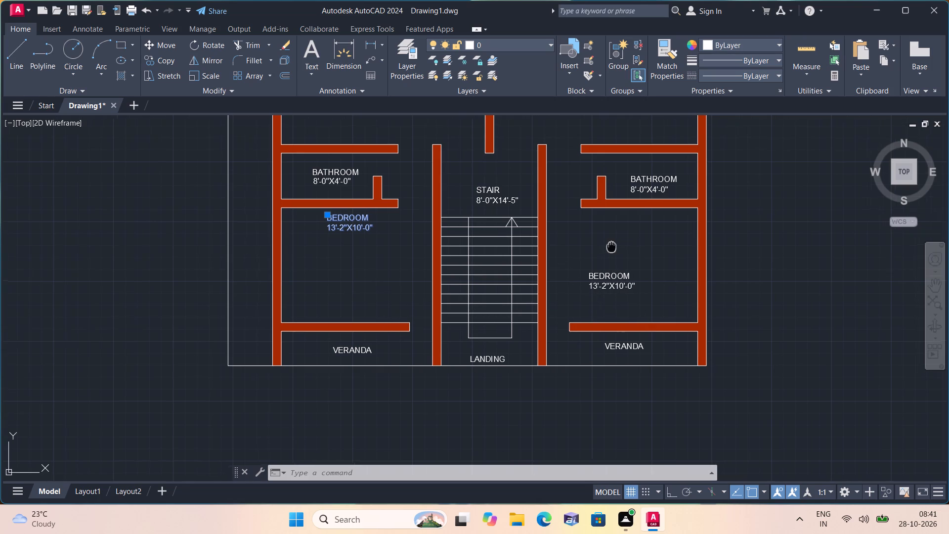
middle_click_drag(610, 246, 588, 273)
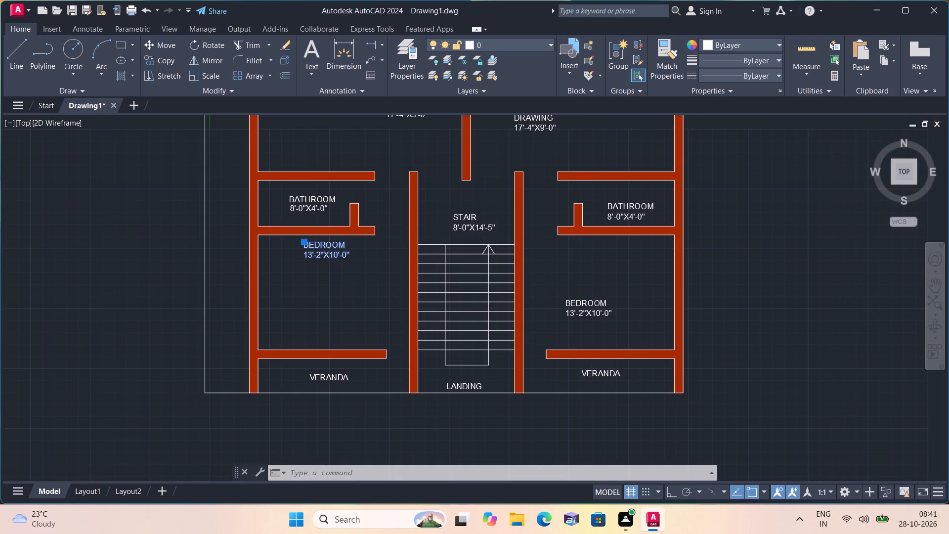
scroll(594, 284, "up", 1)
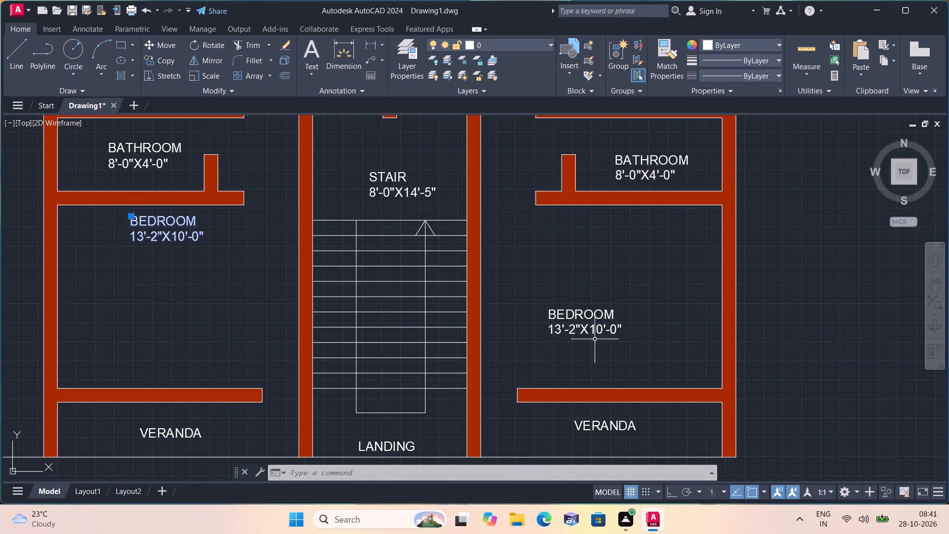
left_click(592, 321)
left_click(555, 315)
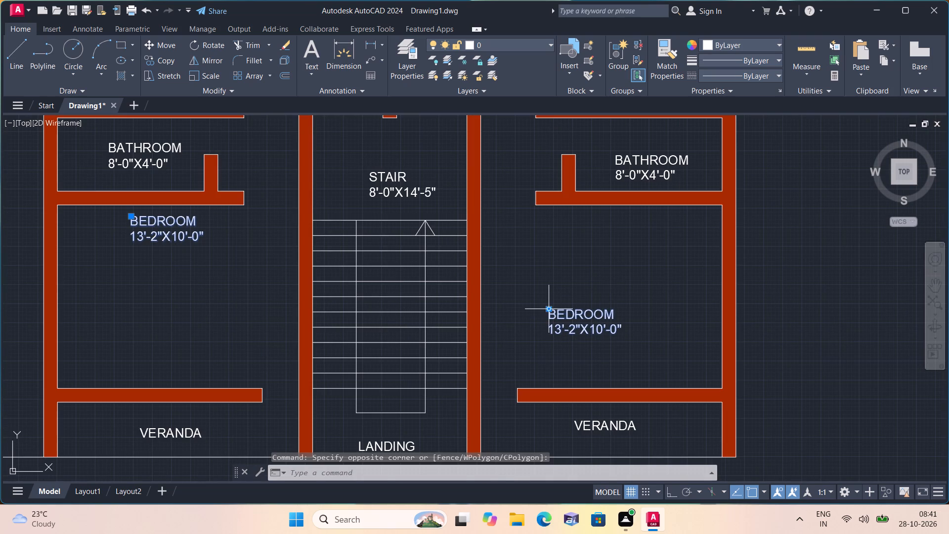
left_click(550, 309)
left_click(556, 221)
Move the 5'-0"PASS label from the left side of the central wall up and across into the right unit's passage.
middle_click_drag(550, 221, 500, 363)
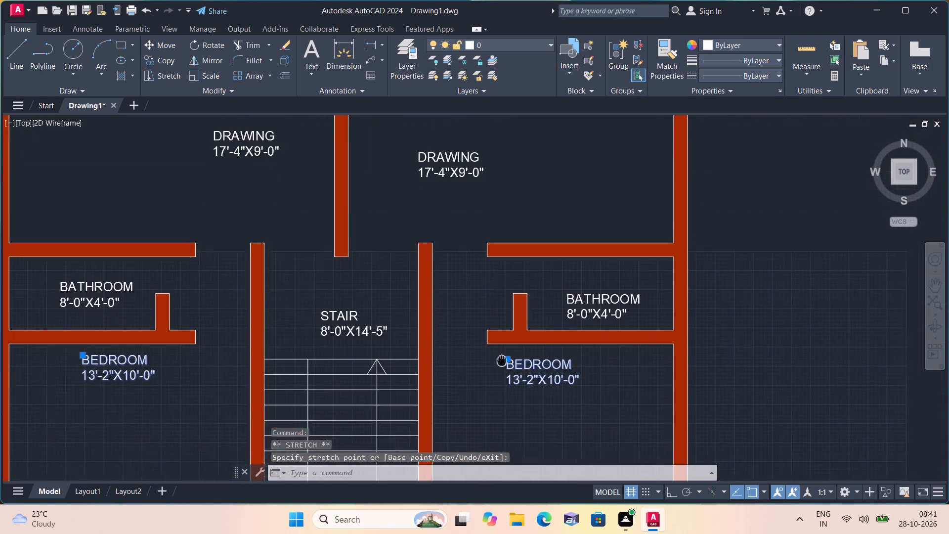
middle_click_drag(500, 363, 500, 373)
scroll(502, 371, "down", 1)
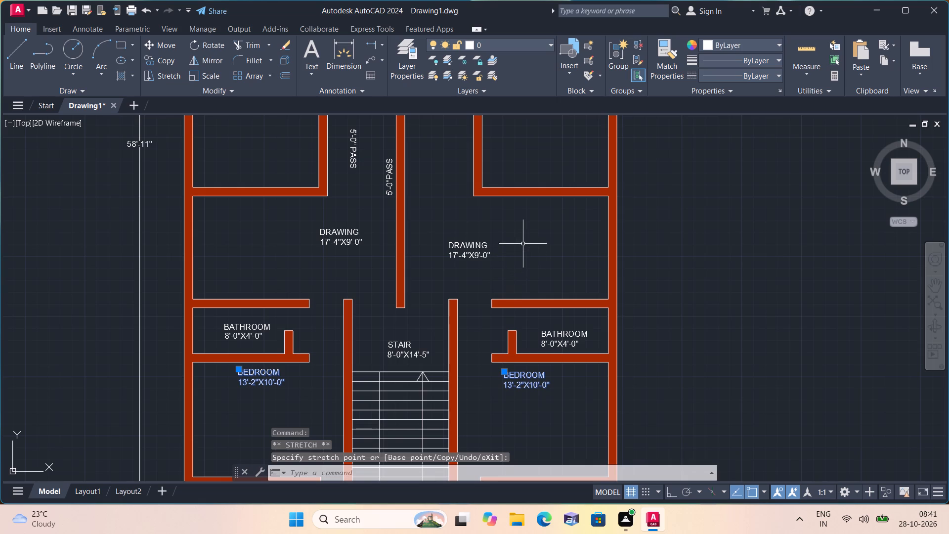
middle_click_drag(523, 243, 540, 316)
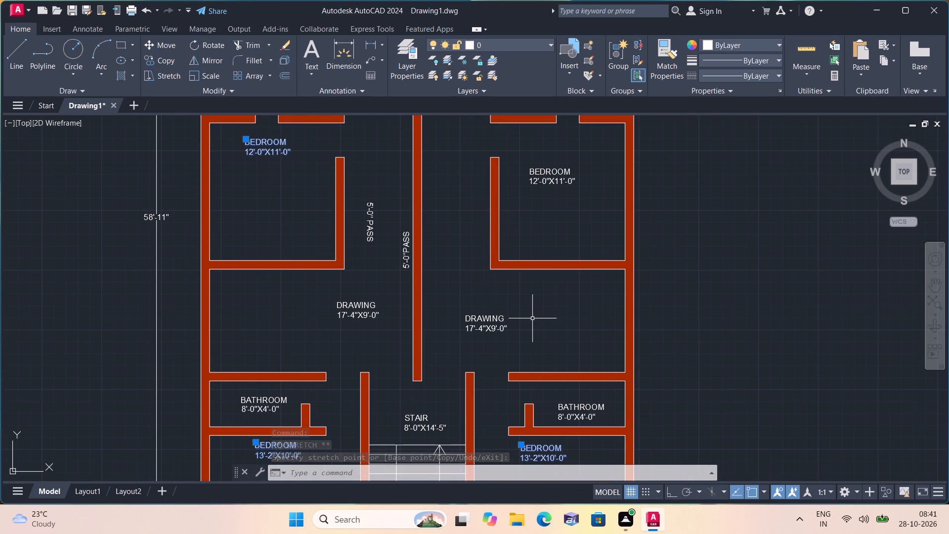
middle_click_drag(462, 286, 461, 291)
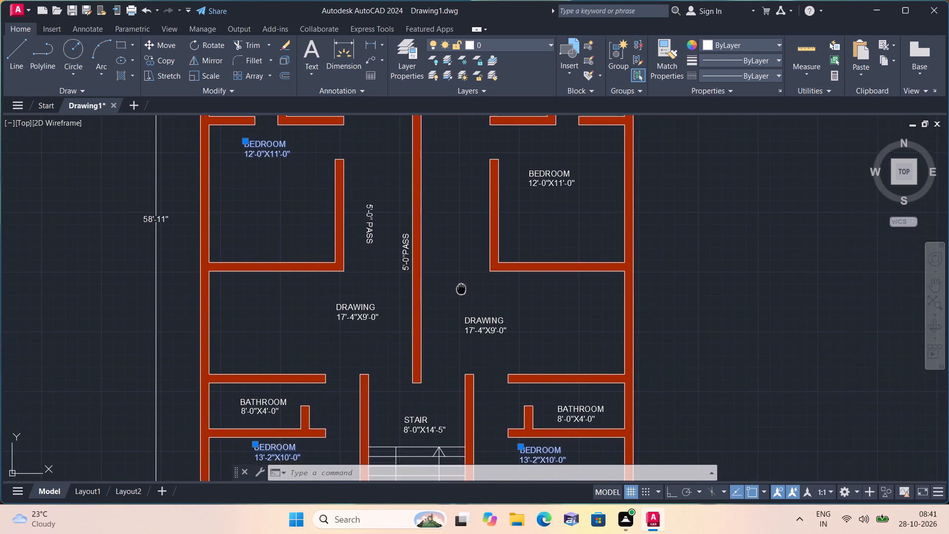
middle_click_drag(461, 291, 464, 315)
scroll(418, 312, "up", 1)
left_click(395, 278)
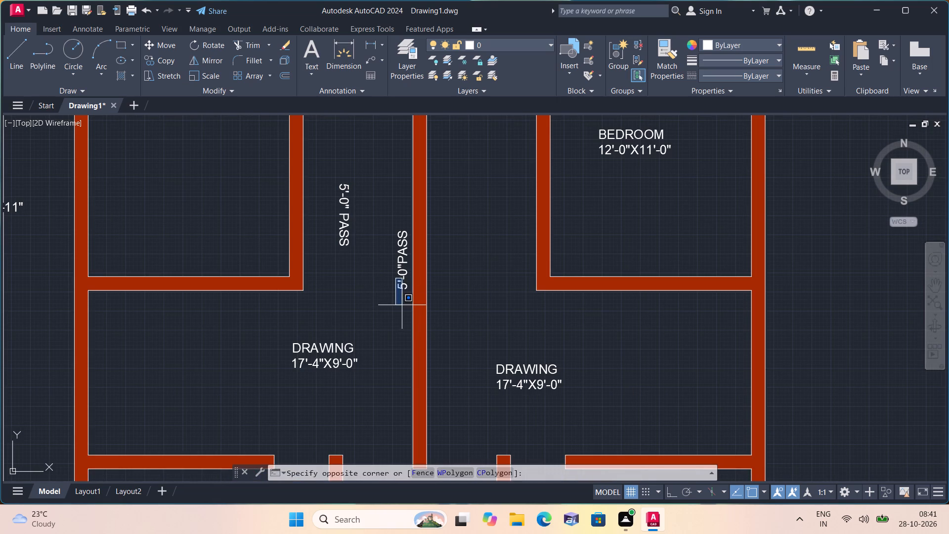
left_click(396, 290)
left_click(400, 286)
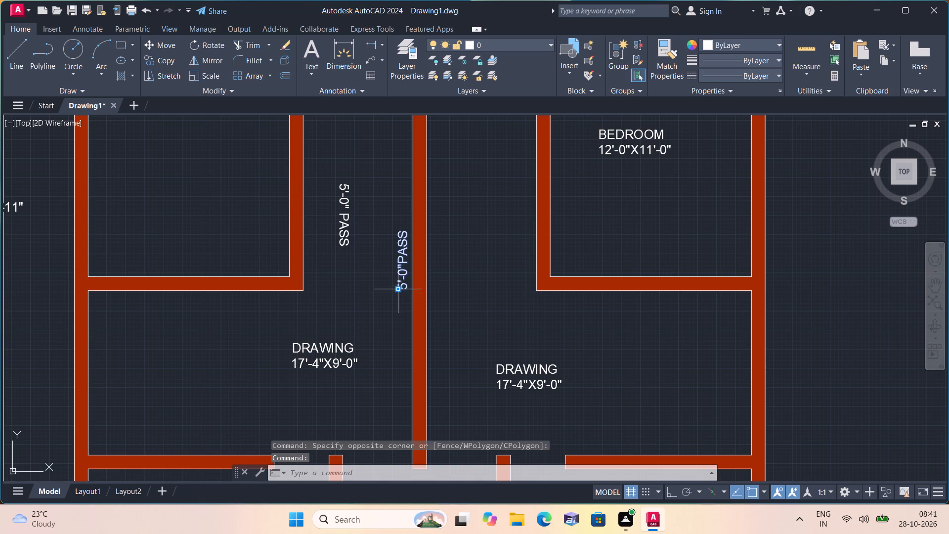
left_click(398, 290)
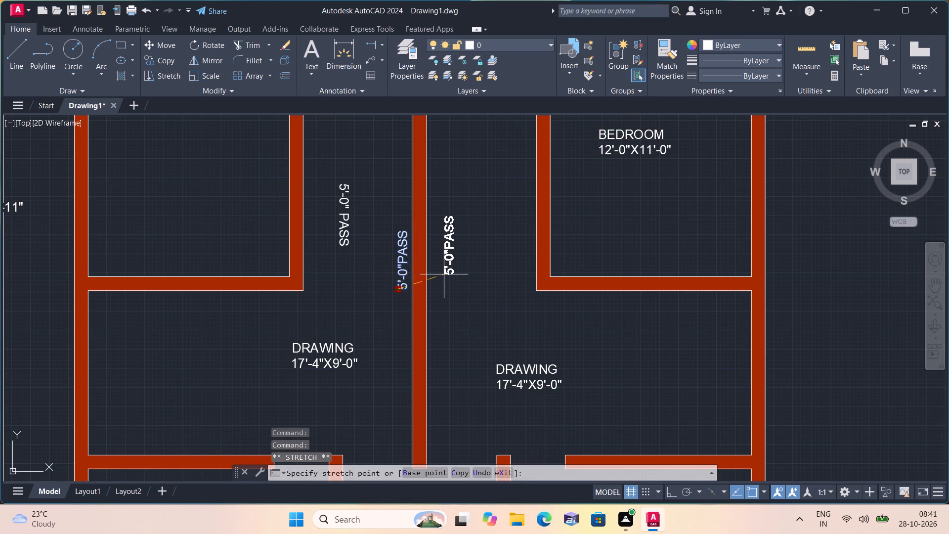
left_click(460, 244)
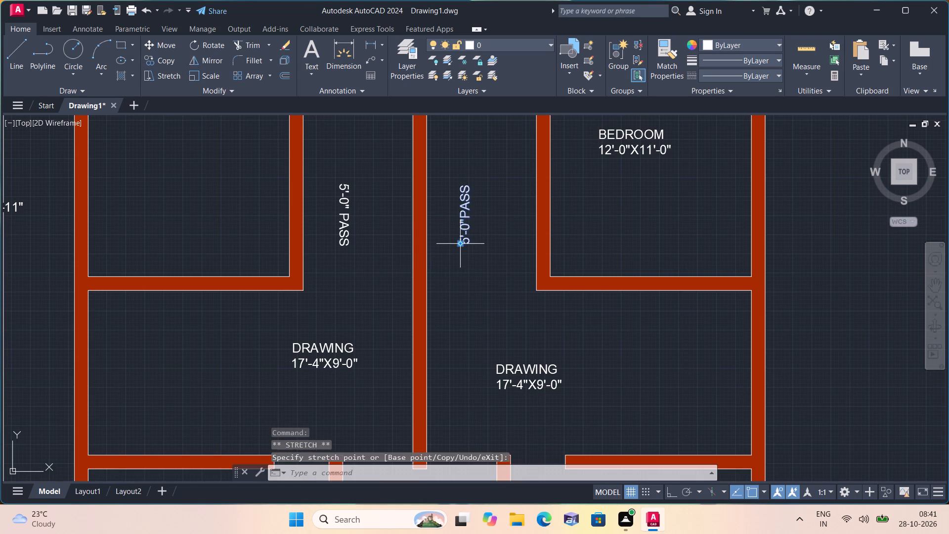
Move the right unit's 12'-0"X11'-0" bedroom label up and slightly left, towards the wall below the dining area.
middle_click_drag(494, 193, 487, 326)
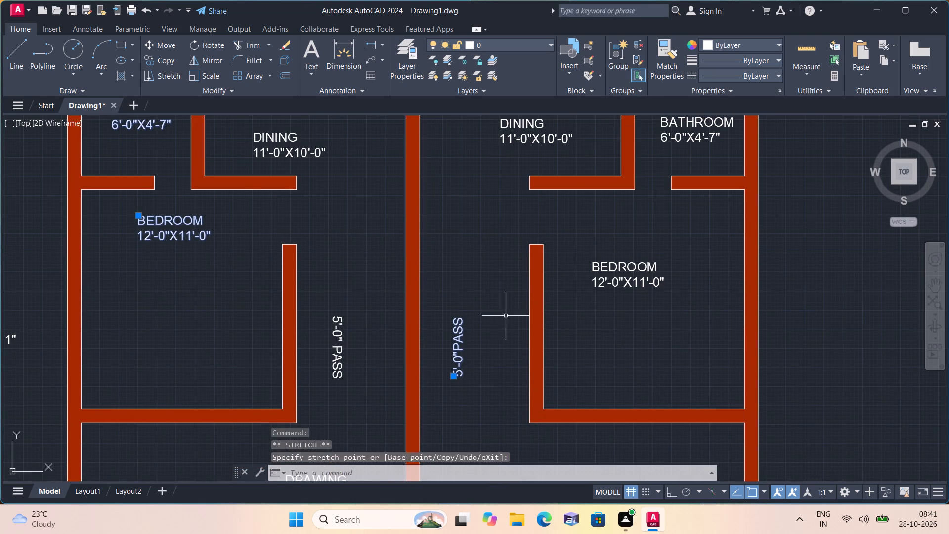
left_click(610, 270)
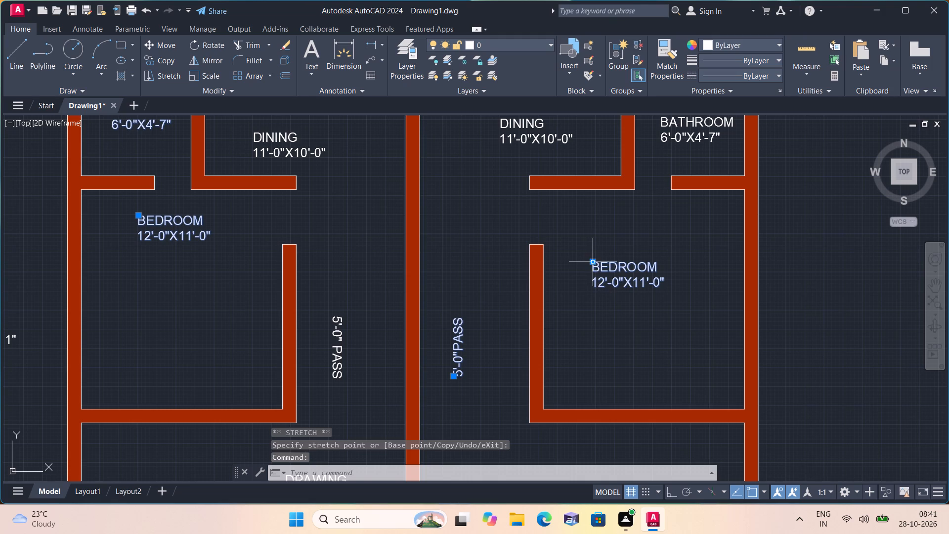
left_click(592, 262)
left_click(575, 220)
Move the right unit's 6'-0"X5'-0" bathroom label left so it clears the outer wall, and clear the selection.
middle_click_drag(573, 219, 564, 340)
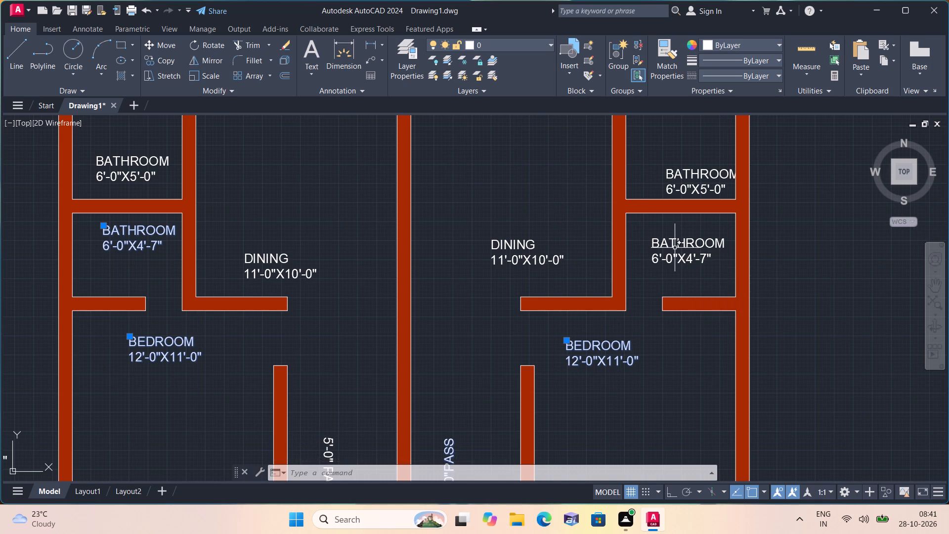
left_click(673, 179)
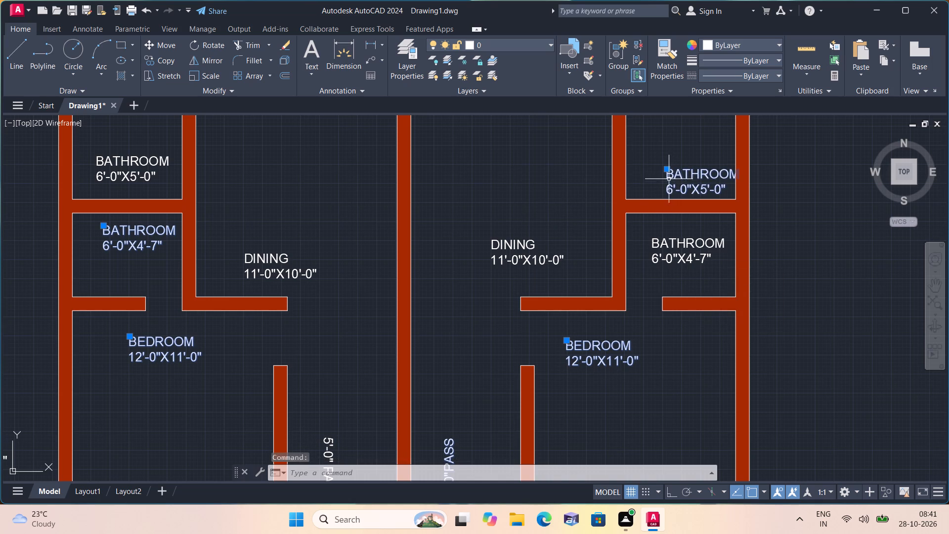
left_click(668, 170)
left_click(645, 166)
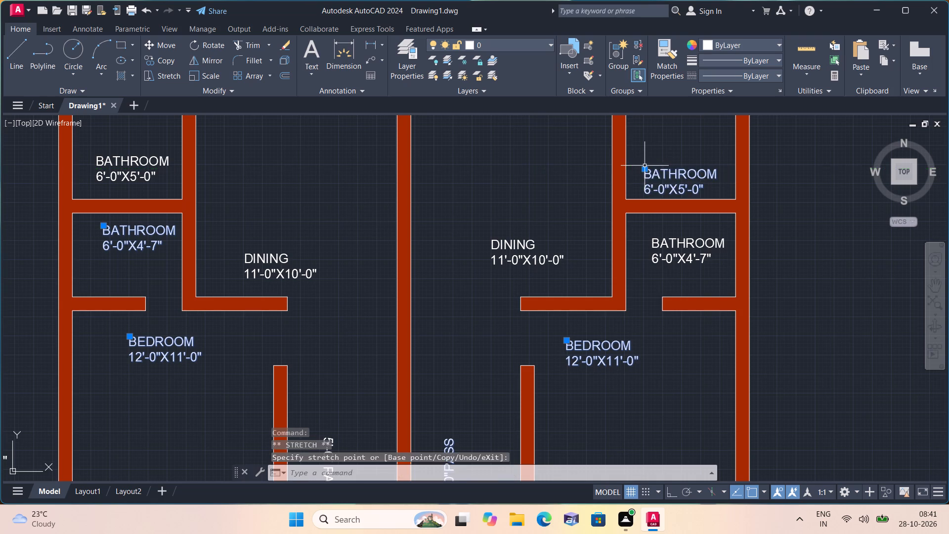
middle_click_drag(659, 161, 646, 327)
scroll(646, 329, "down", 1)
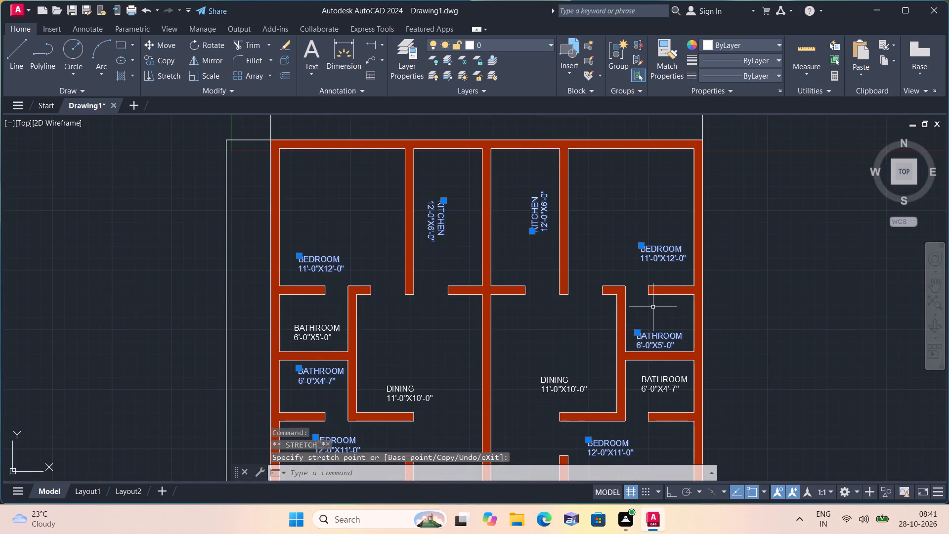
scroll(441, 252, "down", 2)
key("Escape")
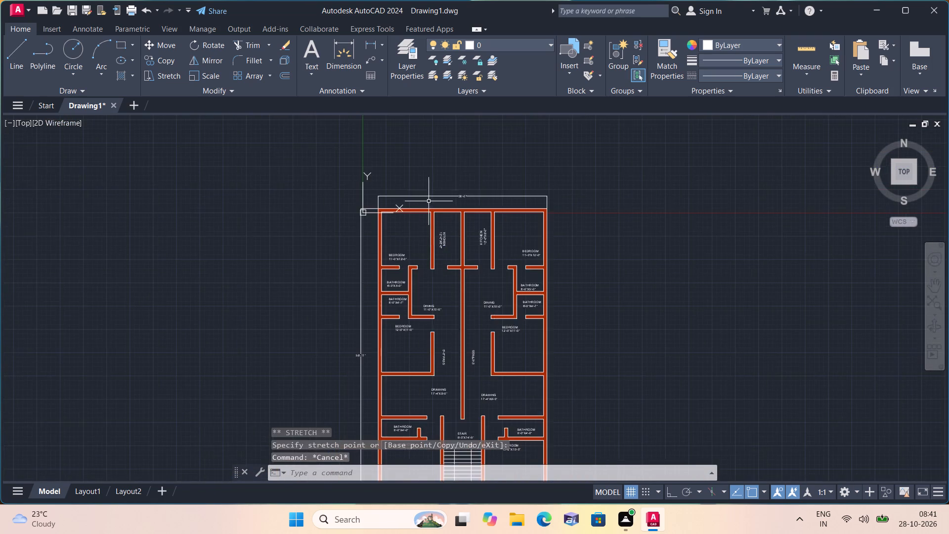
Open the recent drawing beds_plan.dwg.
scroll(432, 189, "up", 2)
middle_click_drag(457, 326, 487, 207)
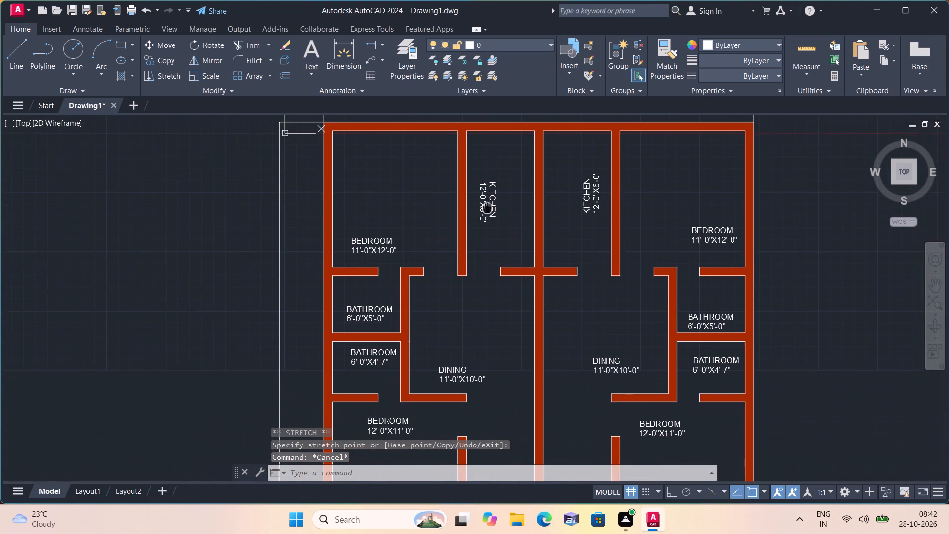
middle_click_drag(487, 207, 487, 207)
middle_click_drag(339, 332, 366, 204)
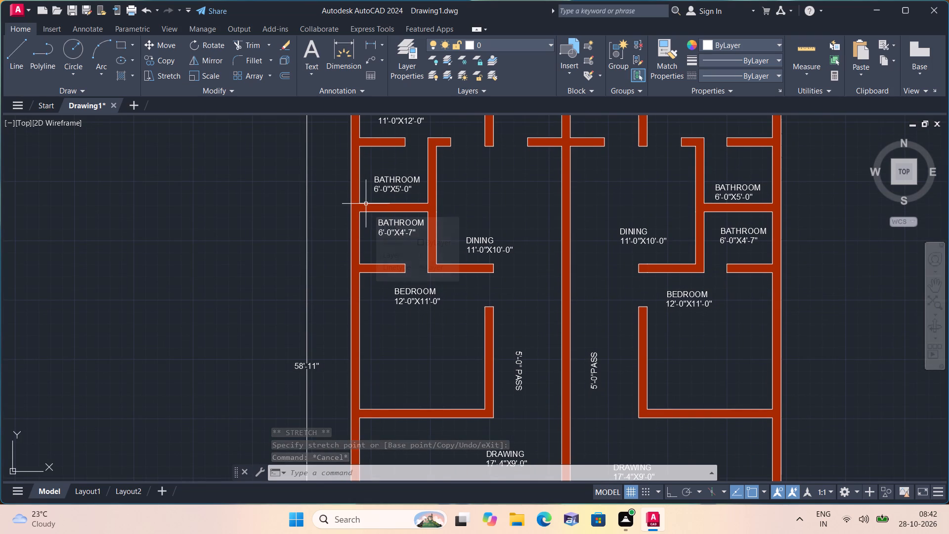
scroll(366, 211, "down", 1)
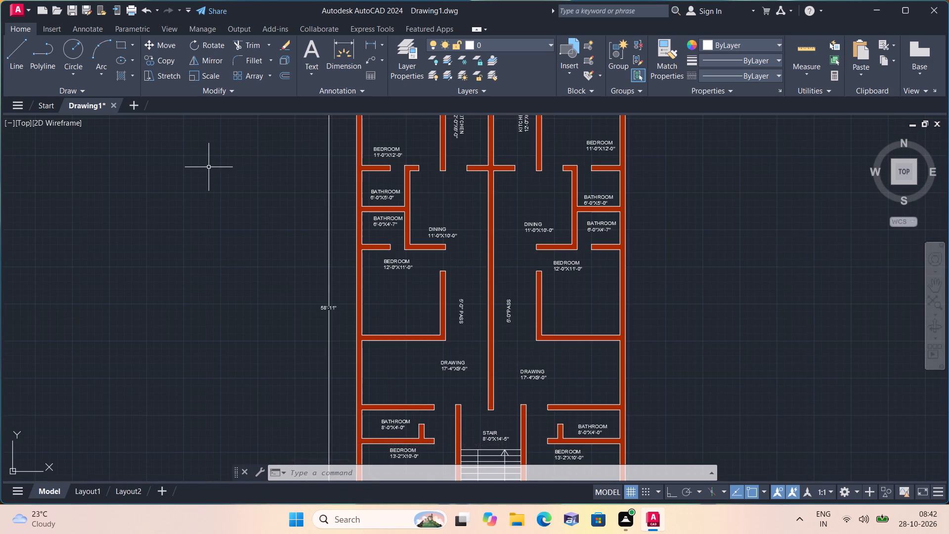
left_click(17, 7)
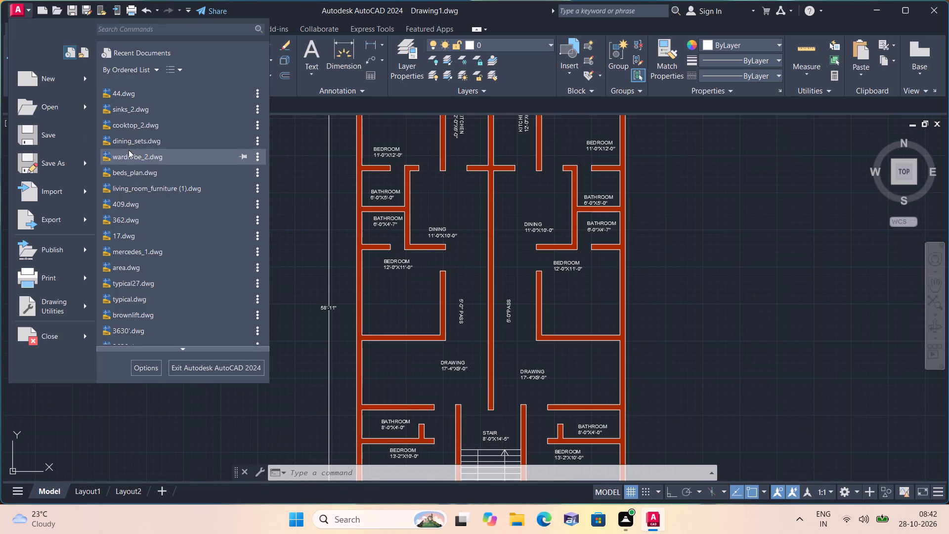
left_click(136, 170)
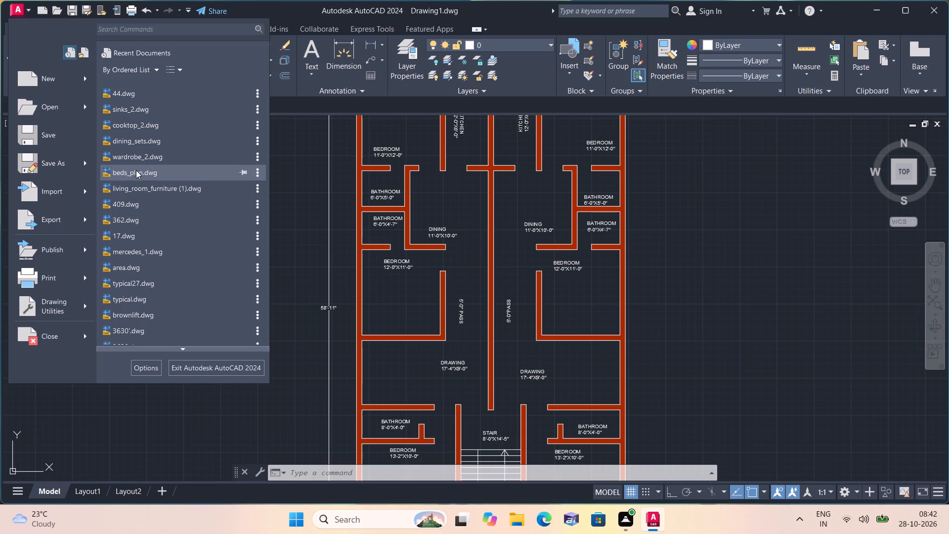
Copy the double bed with two bedside tables and patterned rug, together with the separate toilet block, to the clipboard.
scroll(279, 230, "down", 1)
scroll(328, 271, "up", 2)
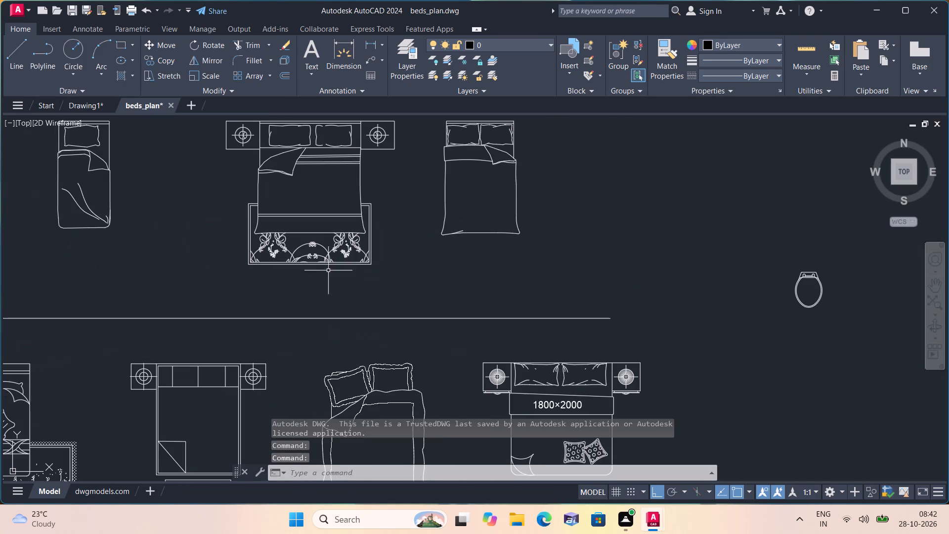
left_click(395, 275)
middle_click_drag(245, 167, 271, 252)
left_click(229, 163)
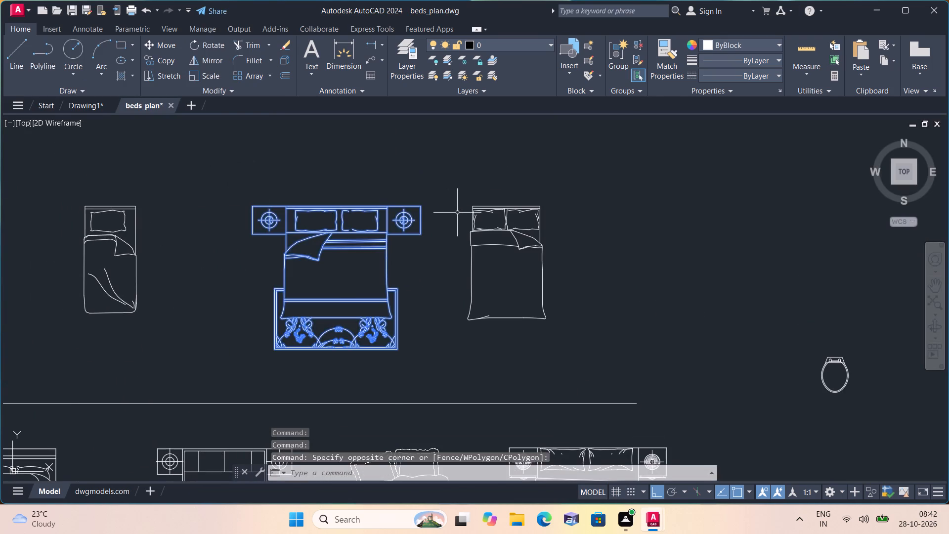
scroll(457, 213, "down", 2)
left_click_drag(585, 240, 604, 285)
left_click(648, 312)
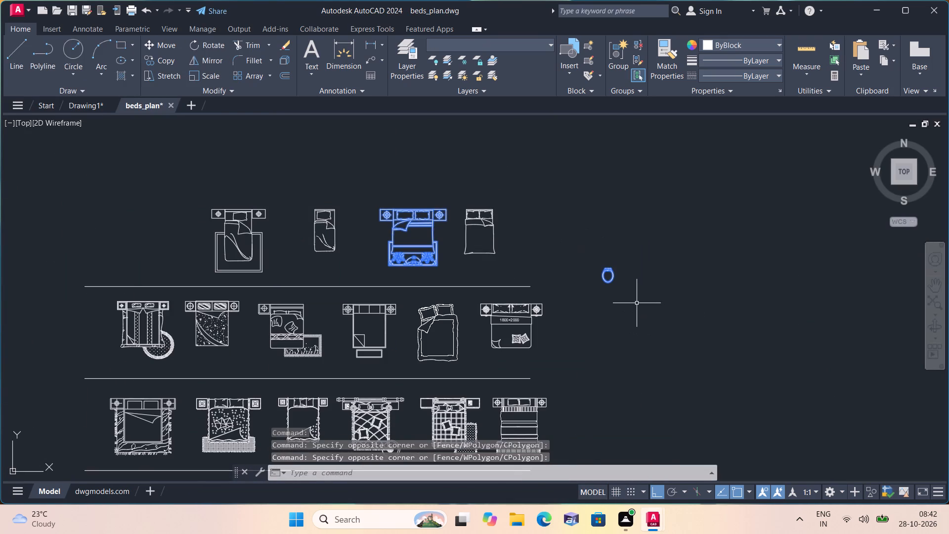
key("ctrl+c")
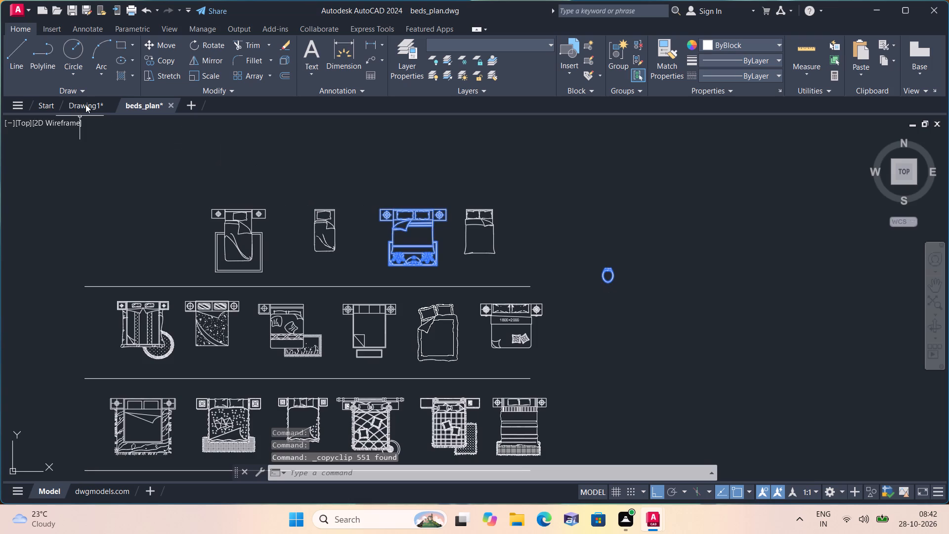
Switch to Drawing1 and paste the copied bed and toilet blocks in the empty space beside the floor plan.
left_click(86, 104)
key("ctrl+v")
scroll(172, 211, "down", 4)
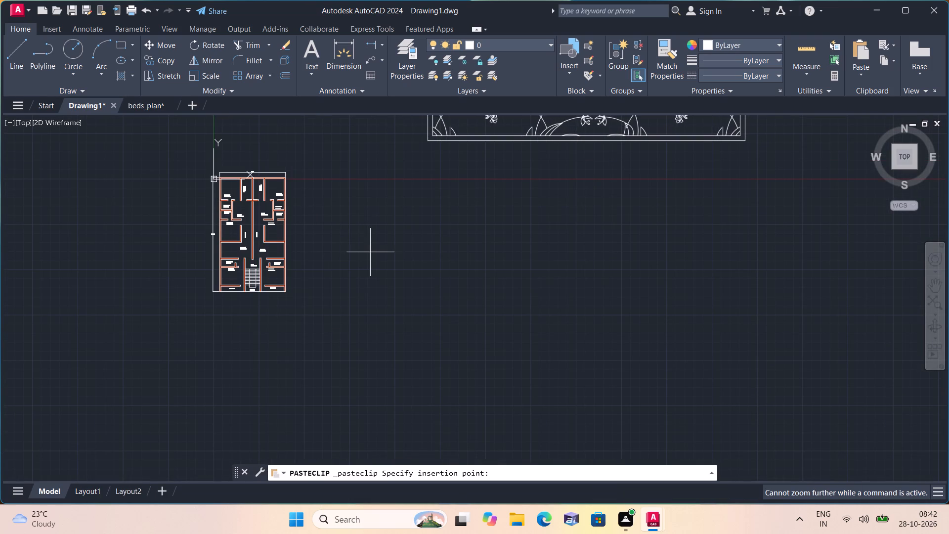
left_click(370, 252)
middle_click_drag(355, 254, 382, 375)
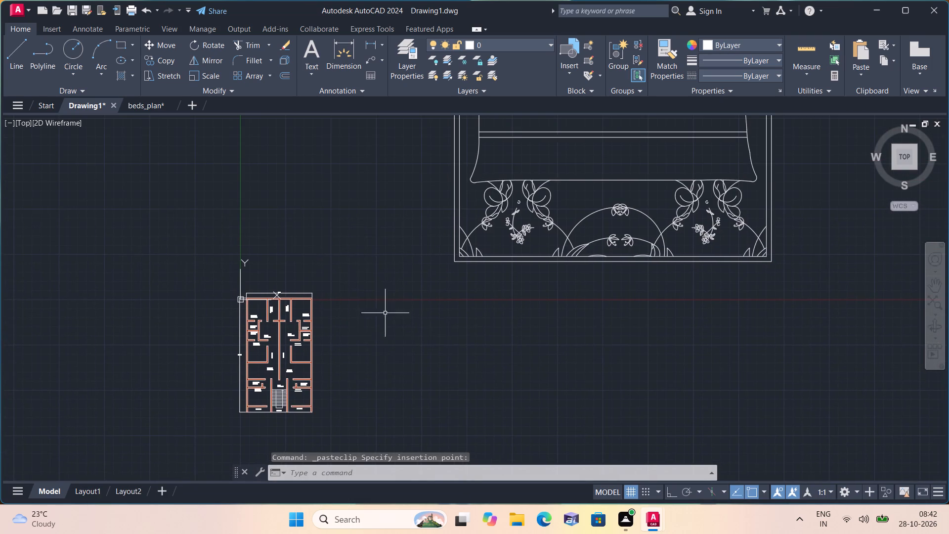
scroll(386, 307, "down", 1)
middle_click_drag(378, 307, 347, 391)
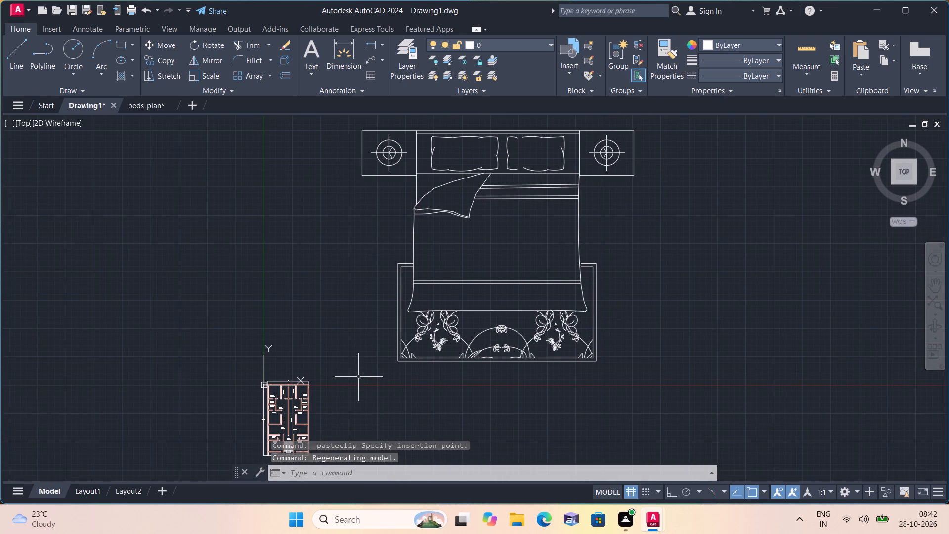
middle_click_drag(348, 361, 347, 283)
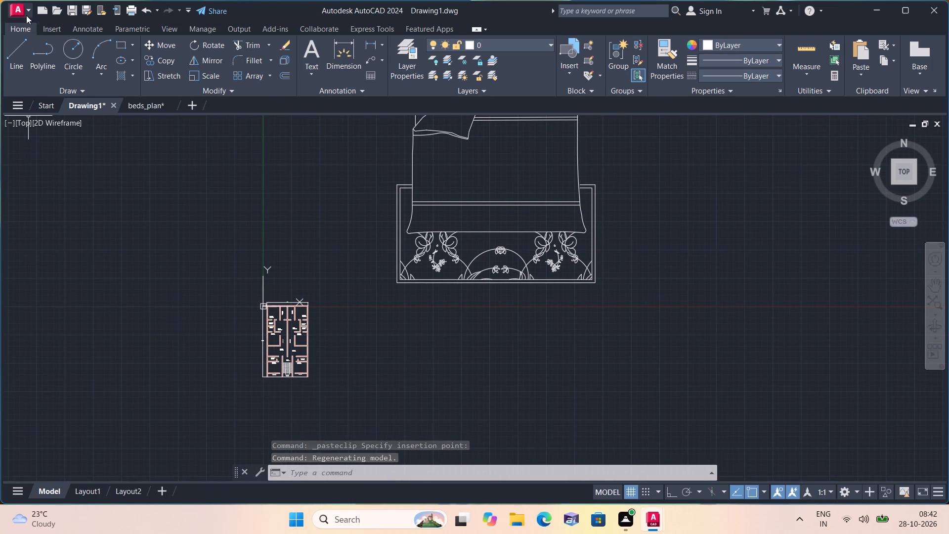
Open the recent drawing dining_sets.dwg.
left_click(16, 15)
left_click(130, 152)
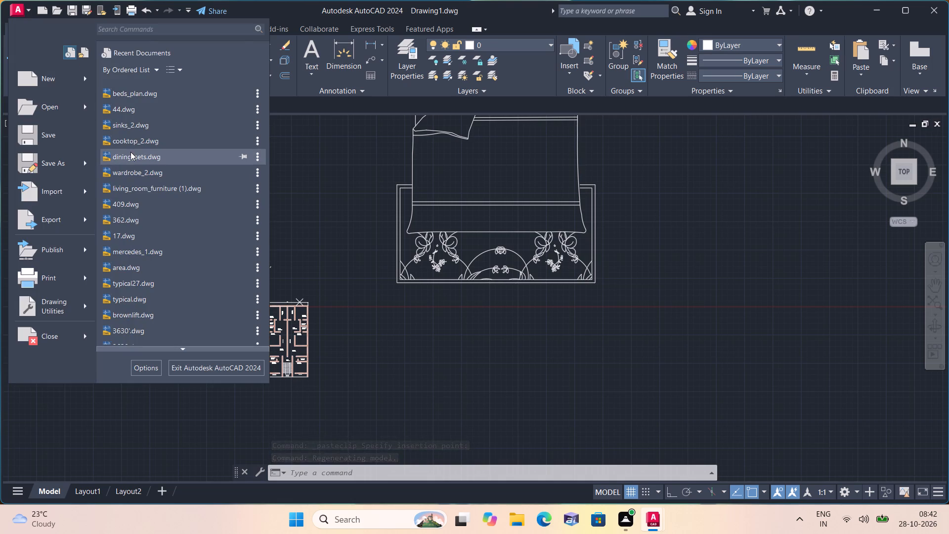
Copy the round dining table with six rounded-back chairs from the dining sets library to the clipboard.
scroll(297, 234, "down", 2)
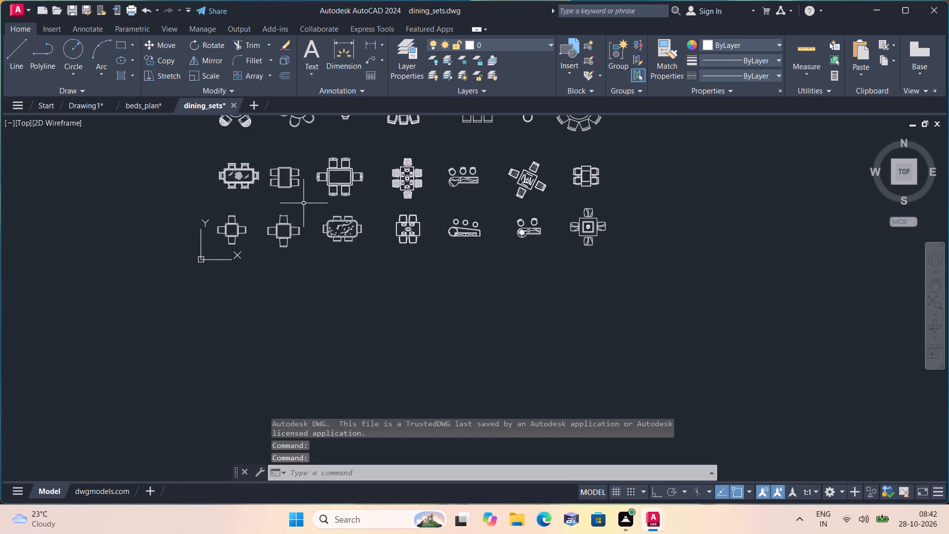
middle_click_drag(302, 208, 309, 348)
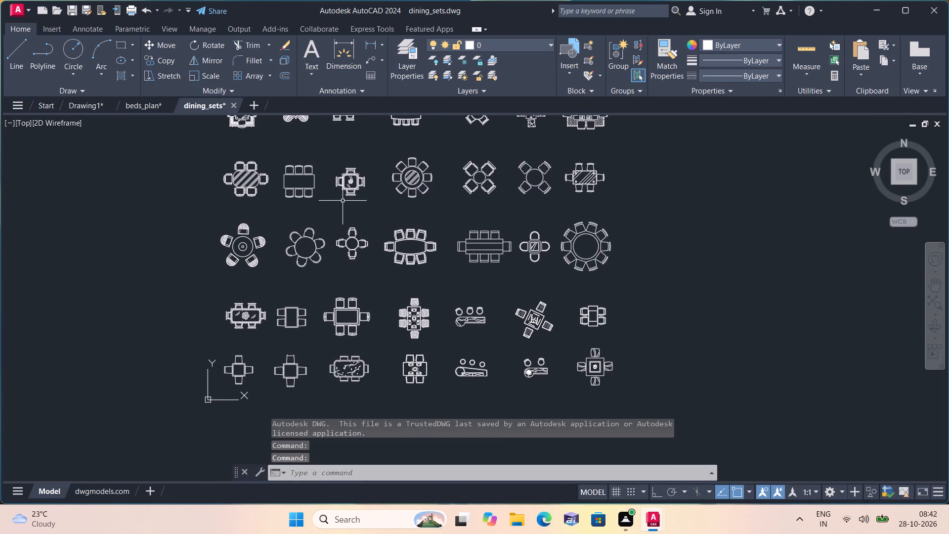
middle_click_drag(349, 244, 339, 225)
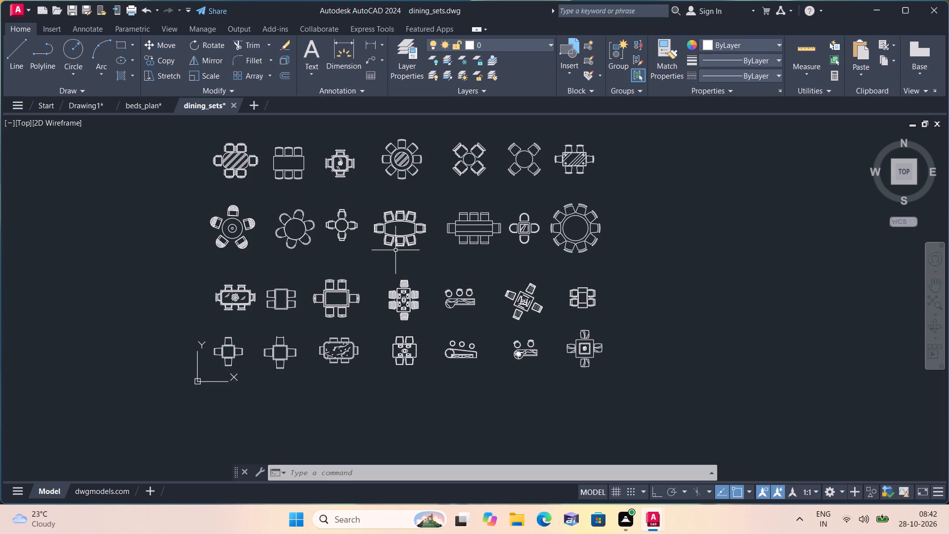
scroll(309, 156, "up", 1)
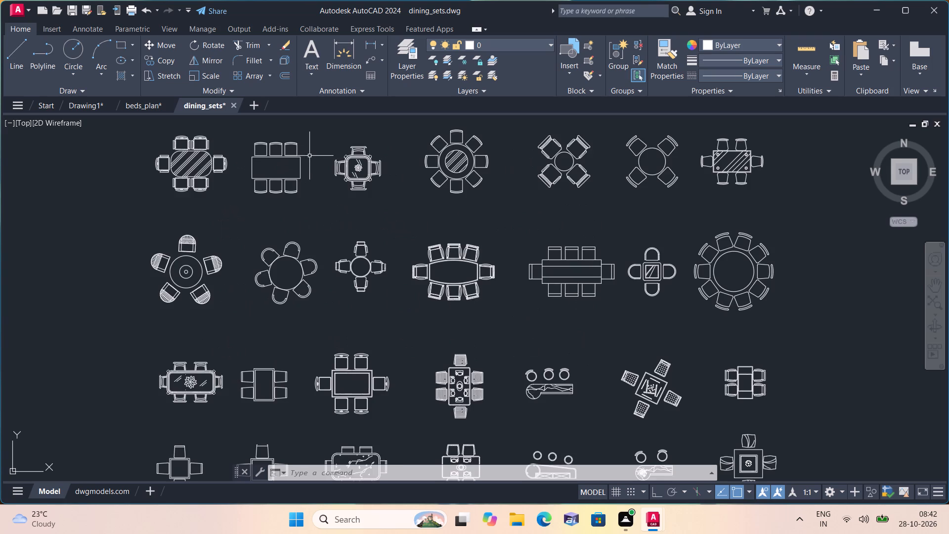
middle_click_drag(331, 216, 329, 202)
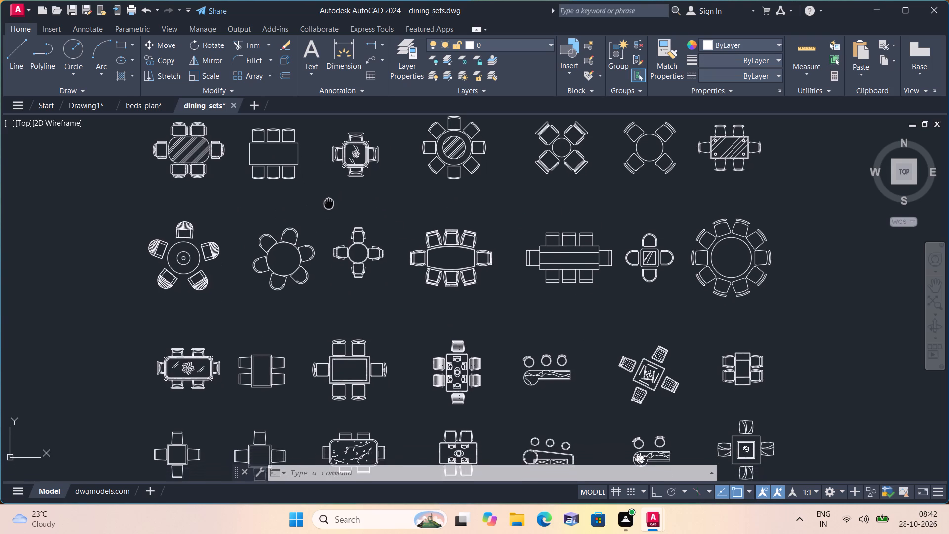
middle_click_drag(329, 202, 332, 158)
scroll(332, 158, "down", 1)
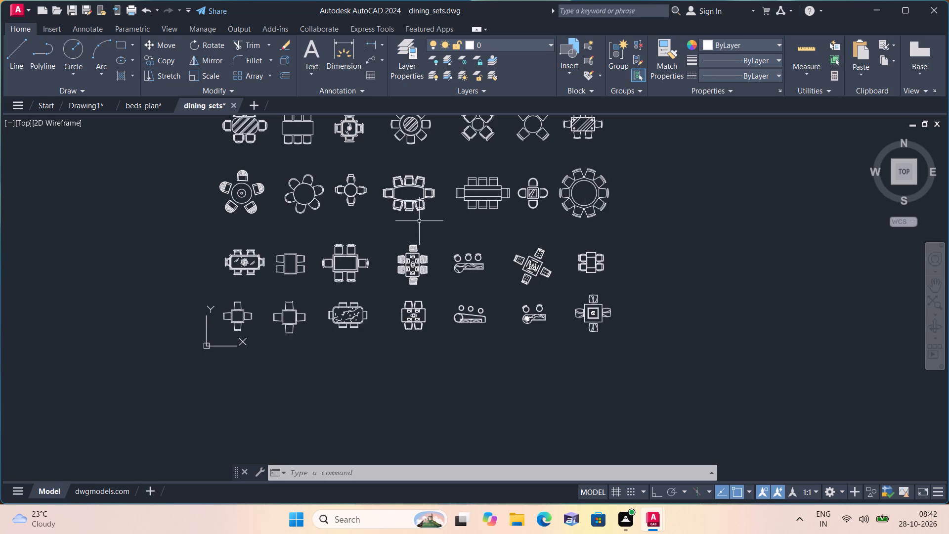
scroll(301, 192, "up", 2)
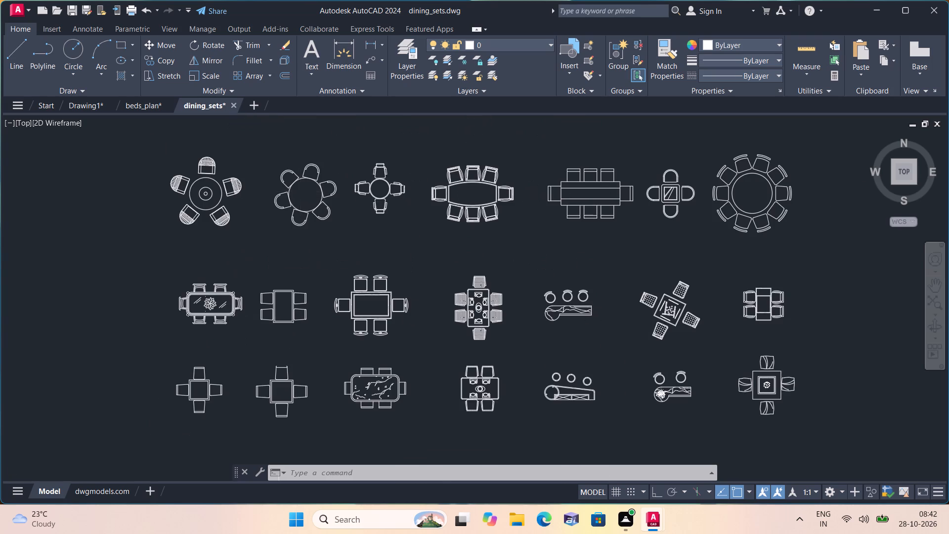
scroll(279, 192, "up", 1)
middle_click_drag(279, 192, 307, 231)
left_click(443, 326)
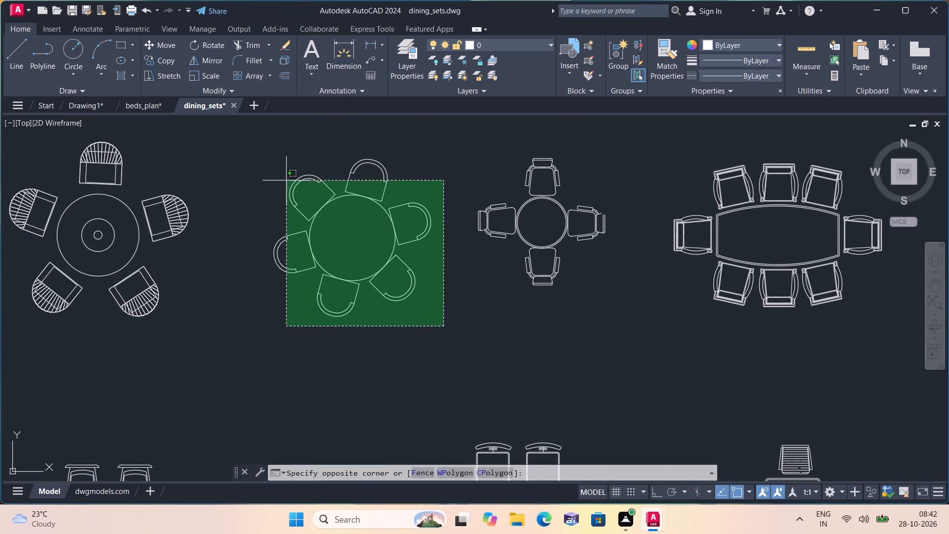
left_click(259, 146)
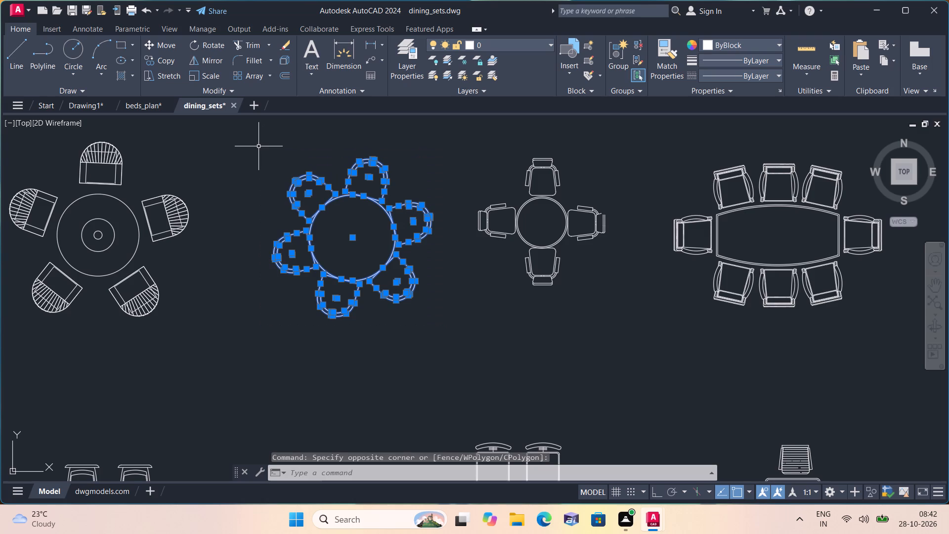
key("ctrl+c")
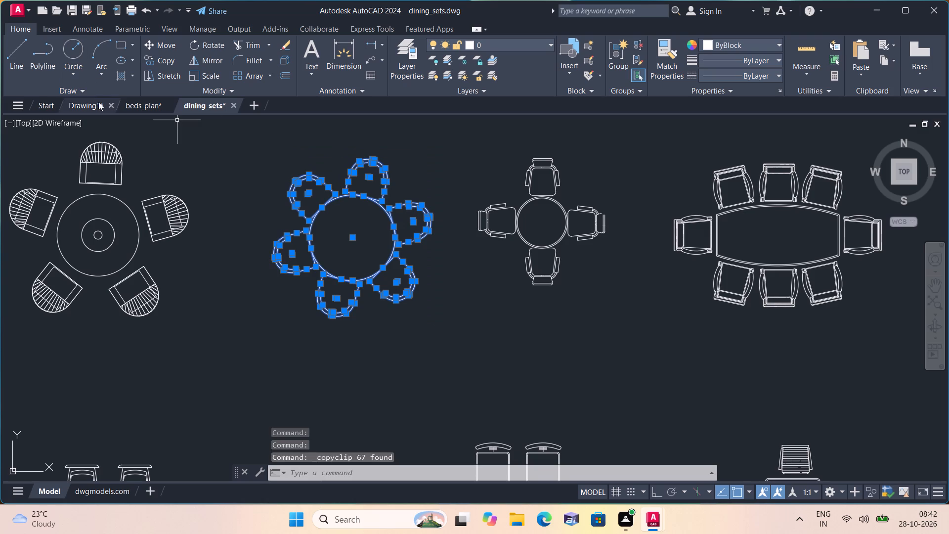
Switch to Drawing1 and paste the copied round dining set in the empty space beside the double bed, above the floor plan.
left_click(83, 103)
key("ctrl+v")
scroll(168, 204, "down", 1)
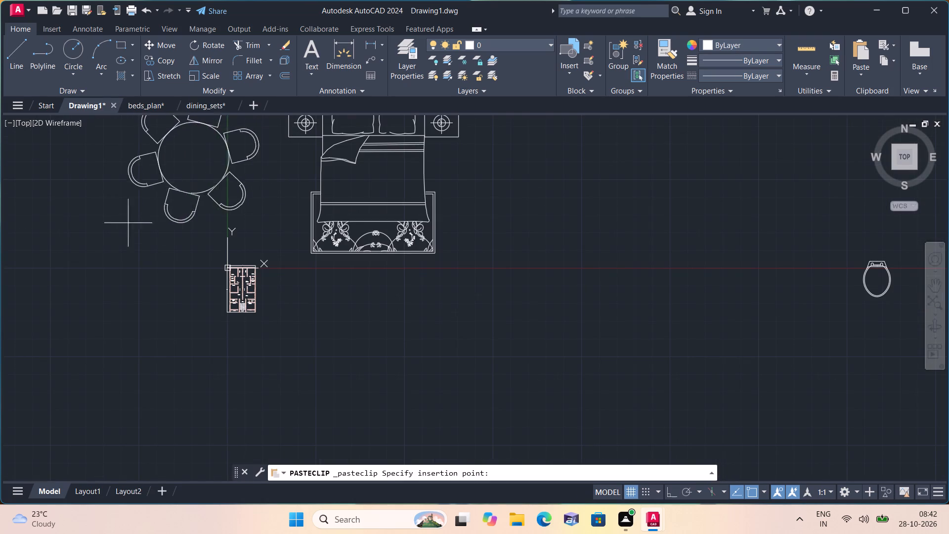
left_click(105, 230)
scroll(111, 248, "down", 1)
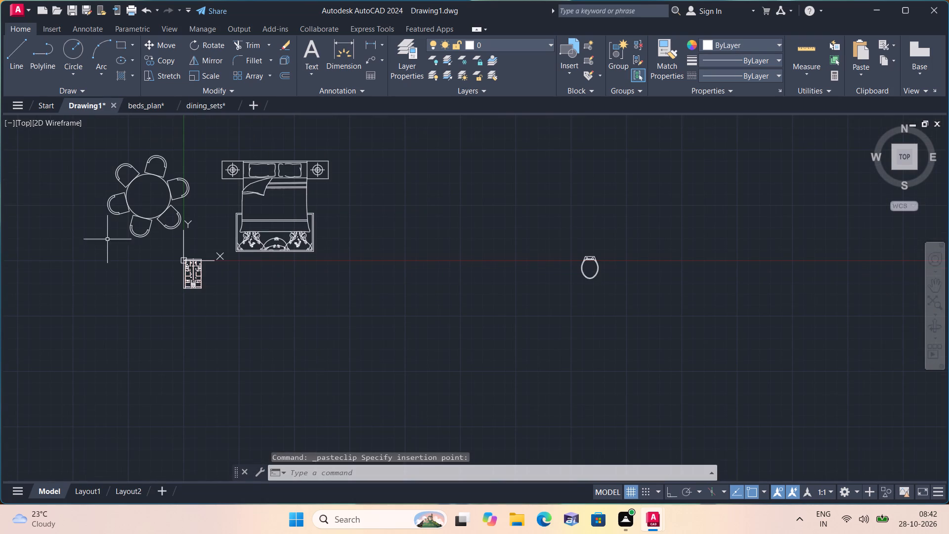
Open the recent drawing living_room_furniture (1).dwg.
left_click(16, 9)
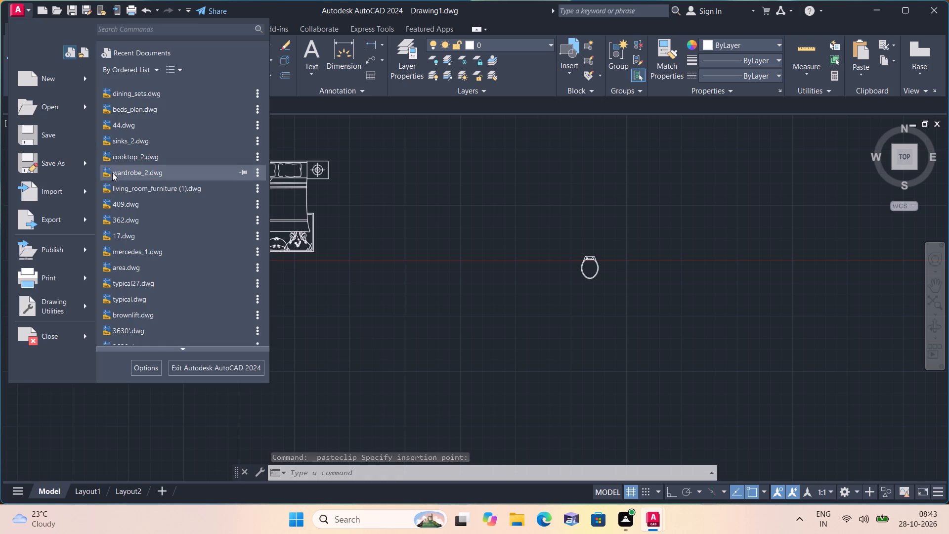
left_click(130, 186)
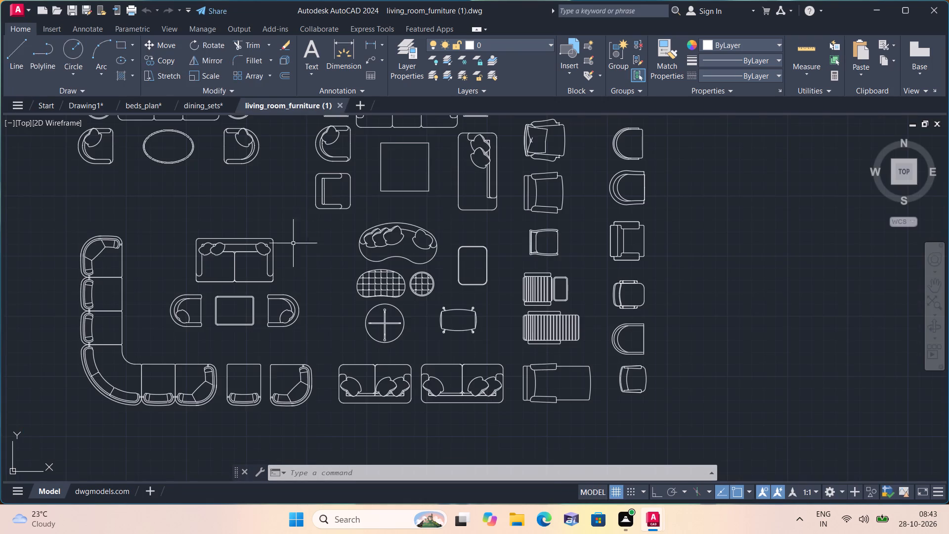
Copy the living room set with three-seat sofa, two square side tables, two armchairs, square centre table and chaise to the clipboard.
scroll(323, 220, "down", 1)
middle_click_drag(326, 206, 354, 278)
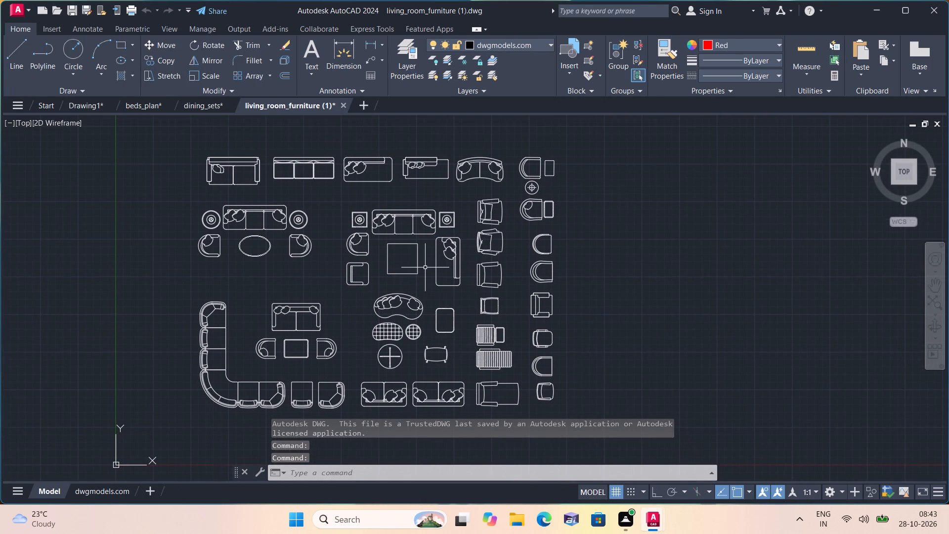
scroll(454, 282, "up", 1)
left_click(470, 299)
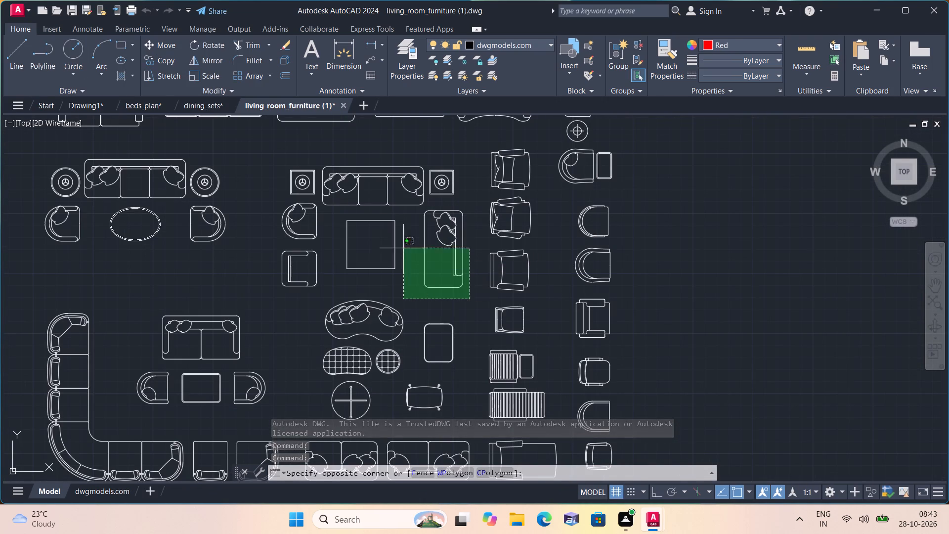
left_click(285, 160)
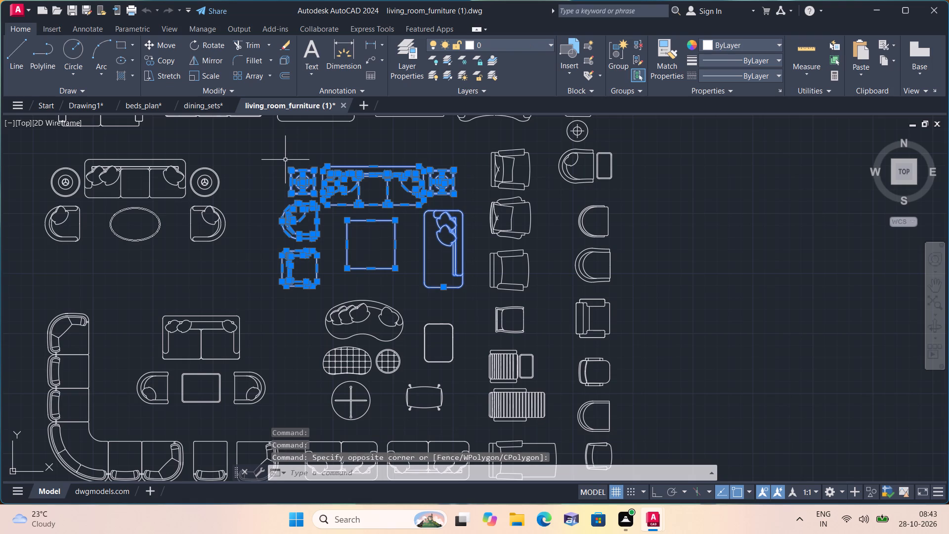
key("ctrl+c")
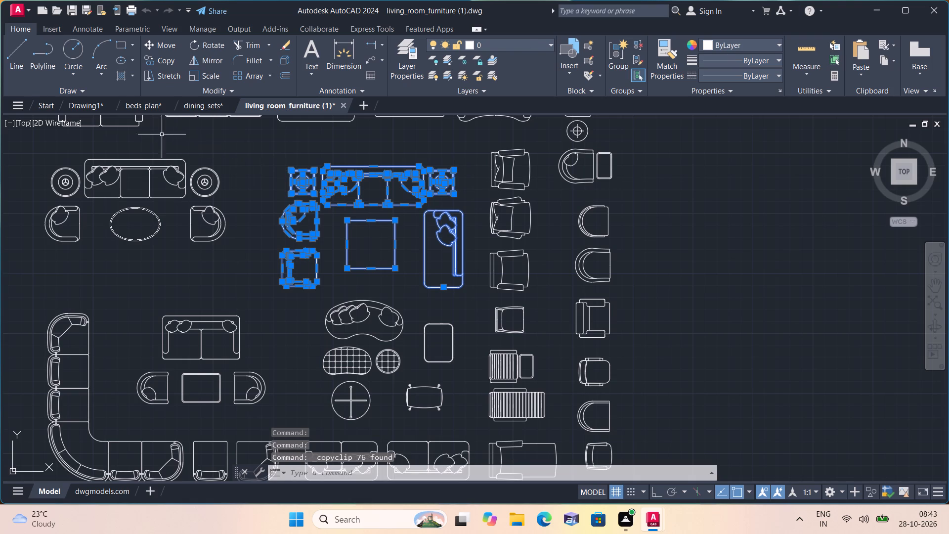
Switch to Drawing1 and paste the copied living room set in the empty space between the double bed and the toilet block.
left_click(87, 103)
key("ctrl+v")
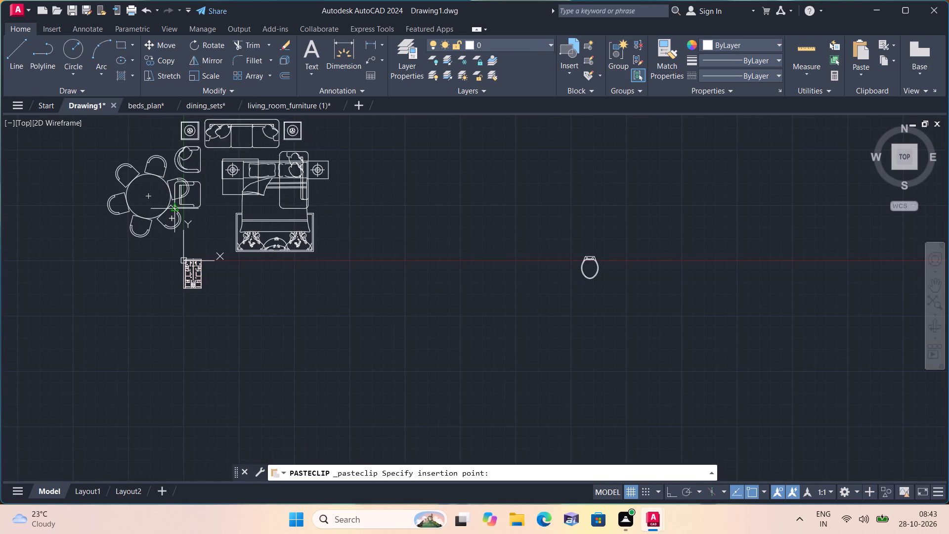
scroll(242, 275, "down", 1)
left_click(329, 222)
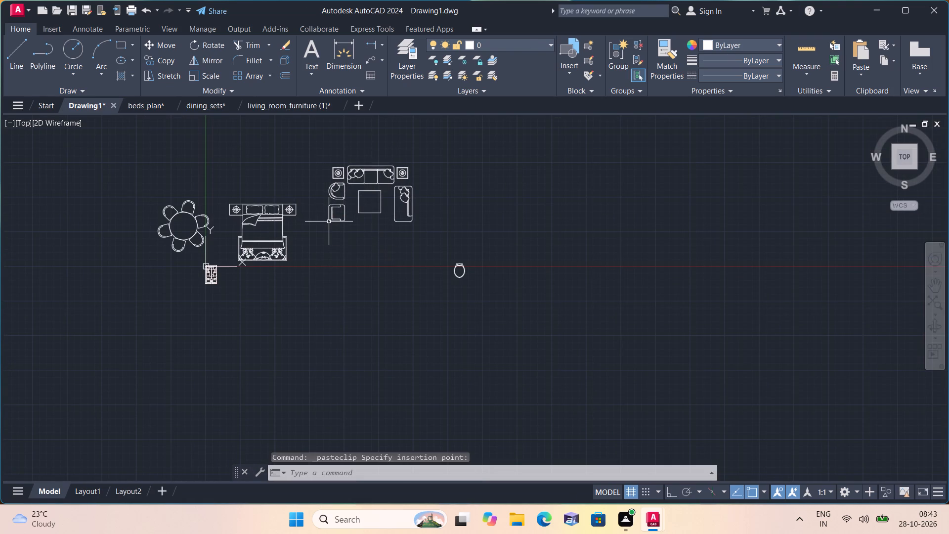
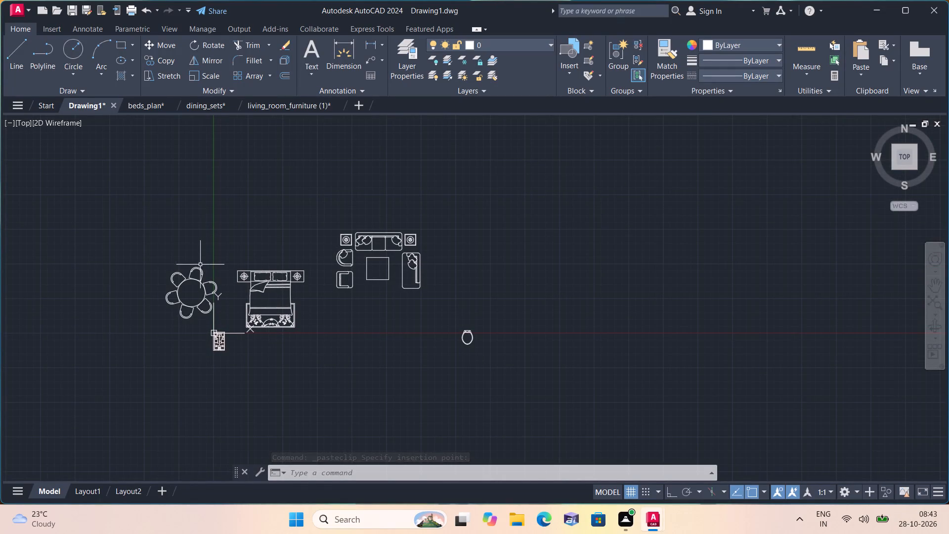
Open the recent drawing cooktop_2.dwg.
left_click(19, 10)
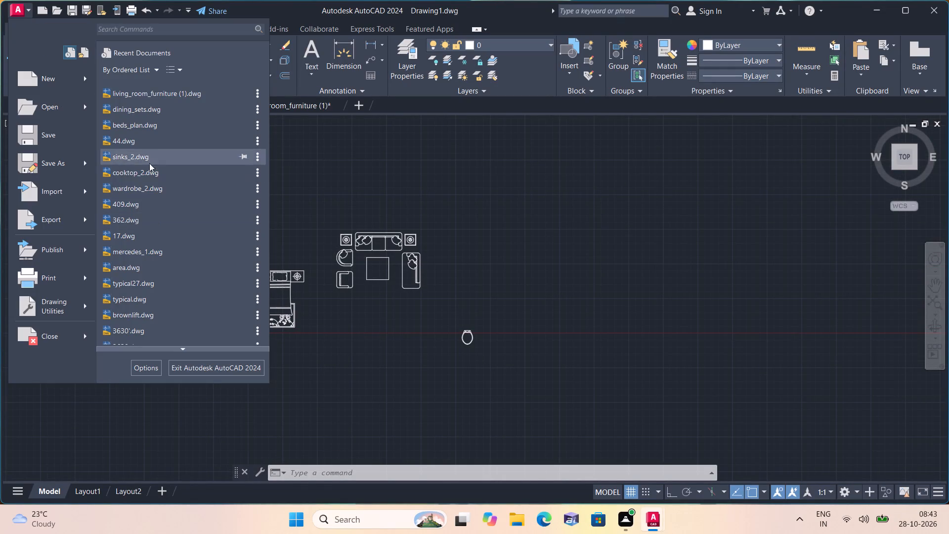
left_click(142, 171)
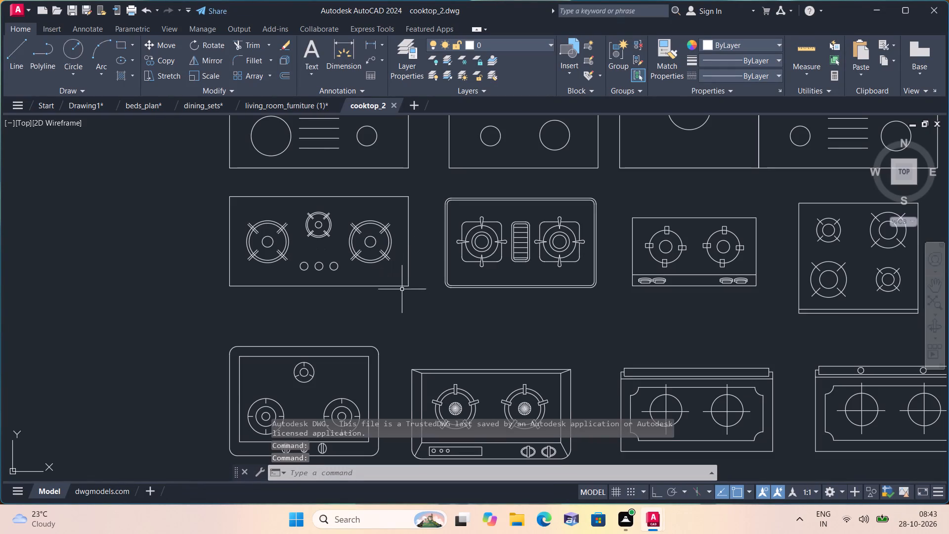
Copy the rectangular three-burner cooktop with three round knobs to the clipboard.
left_click(407, 296)
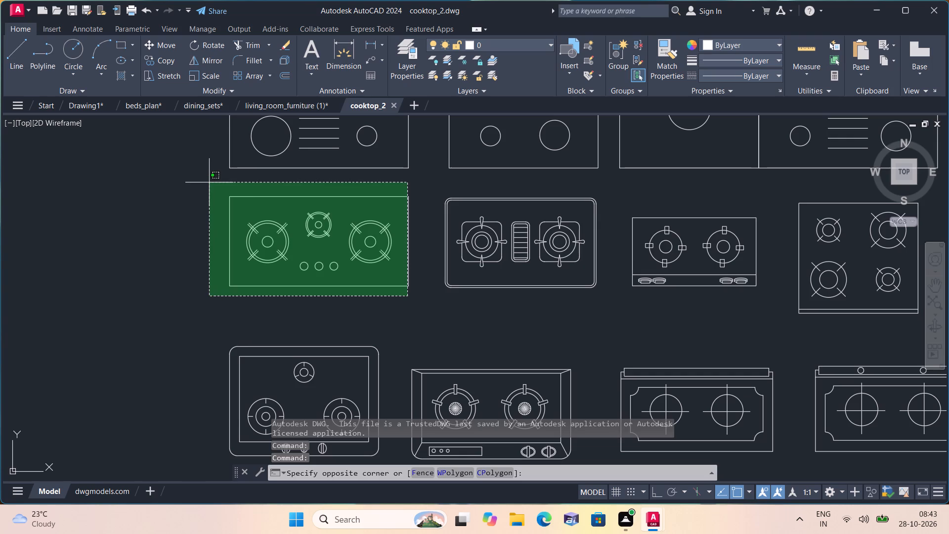
left_click(209, 182)
left_click(418, 289)
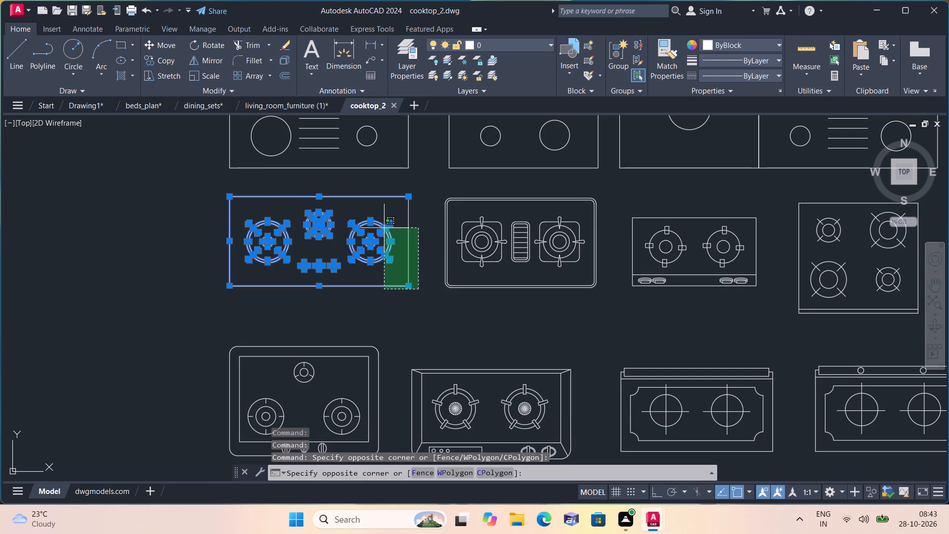
left_click(385, 224)
scroll(378, 250, "down", 1)
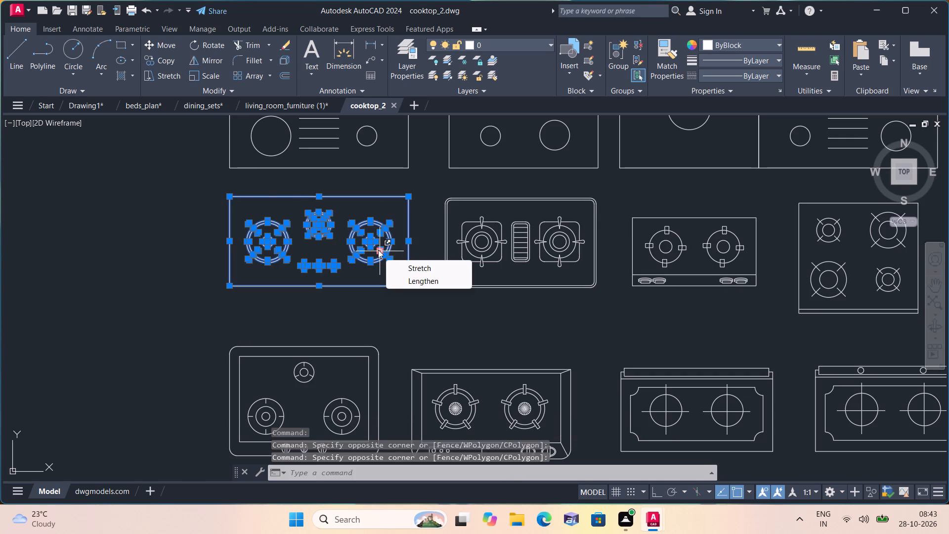
key("ctrl+c")
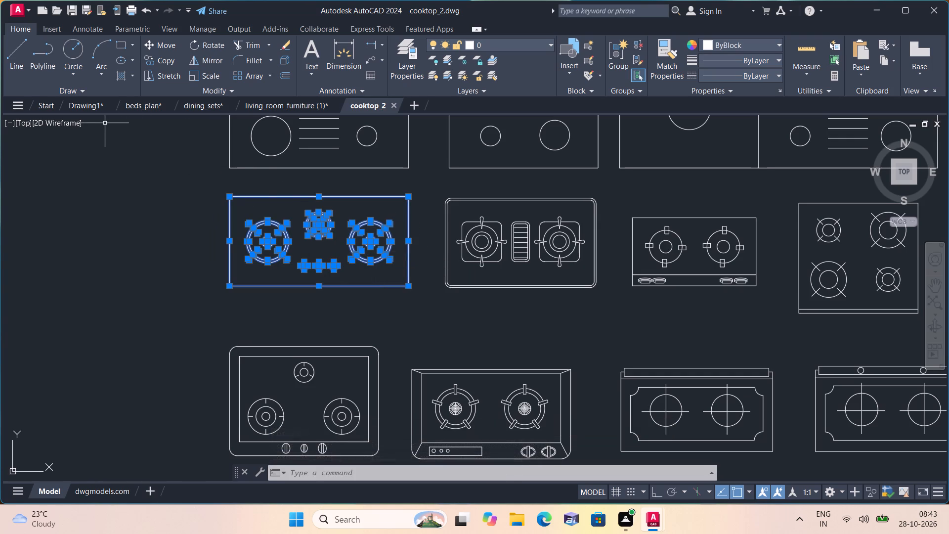
key("ctrl+c")
Switch to Drawing1 and paste the copied three-burner cooktop in the empty space above the double bed.
left_click(85, 107)
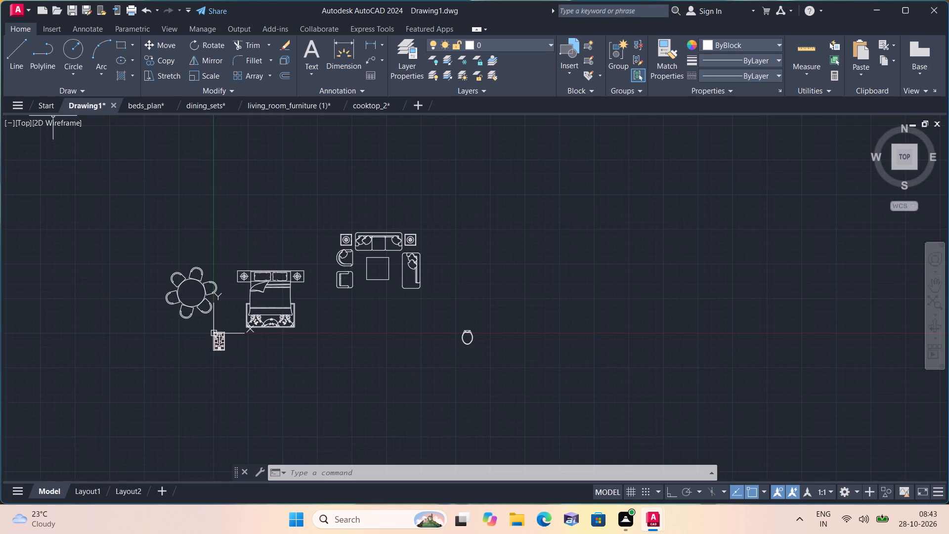
key("ctrl+v")
left_click(285, 213)
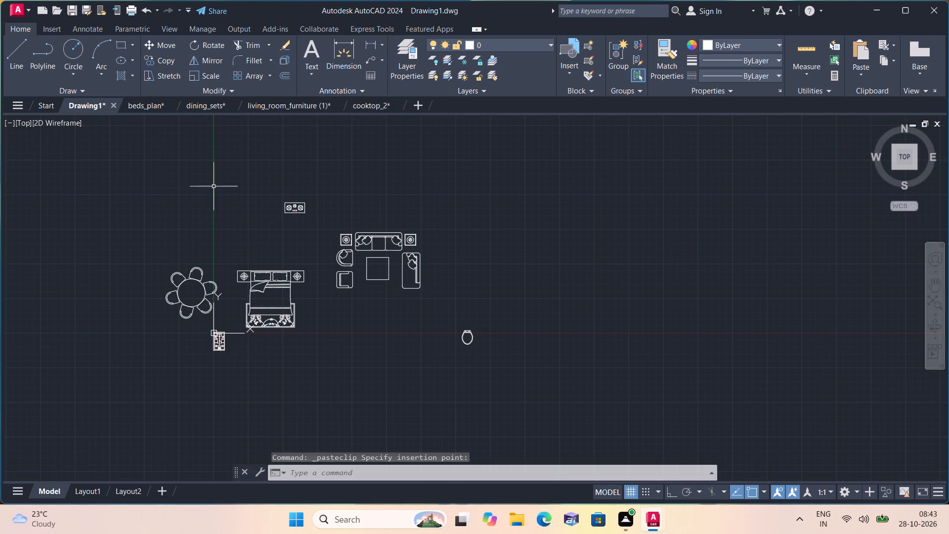
Open the recent drawing sinks_2.dwg.
left_click(9, 8)
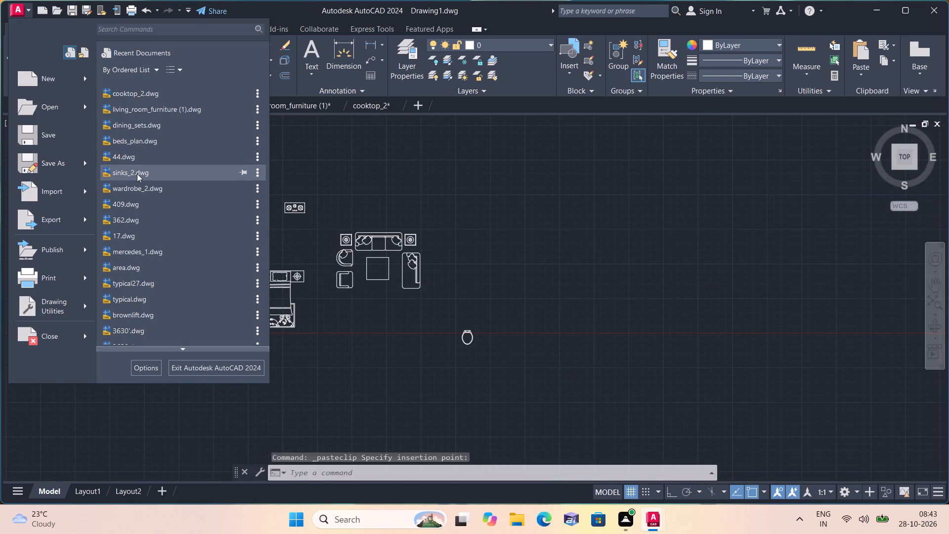
left_click(137, 172)
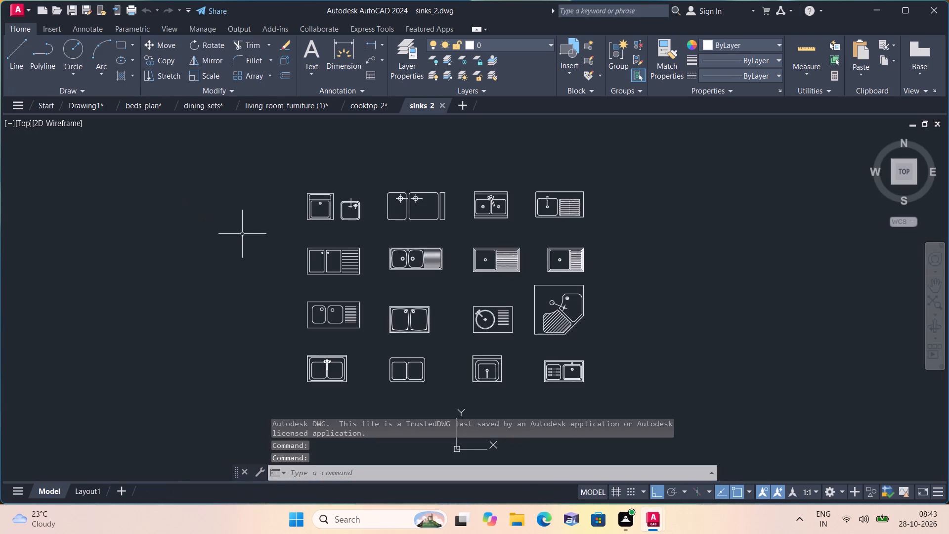
Copy the single-bowl sink with drainboard at the end of the second row to the clipboard.
left_click(576, 259)
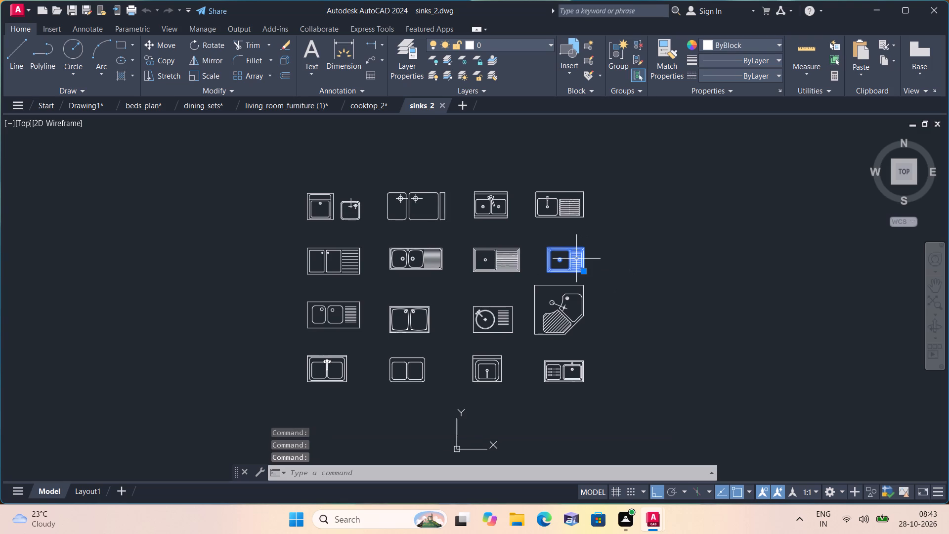
key("ctrl+c")
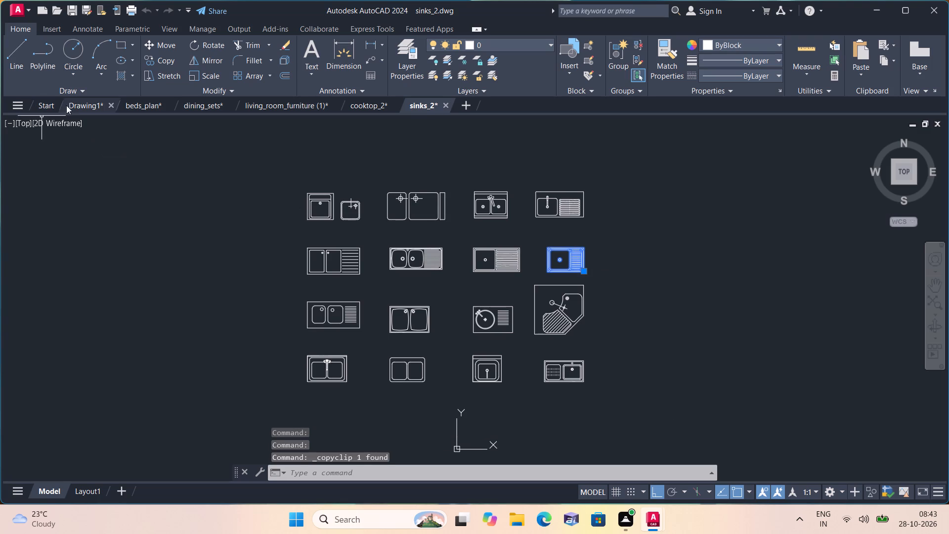
Switch to Drawing1 and paste the copied single-bowl sink in the empty space above the living room set.
left_click(75, 103)
key("ctrl+v")
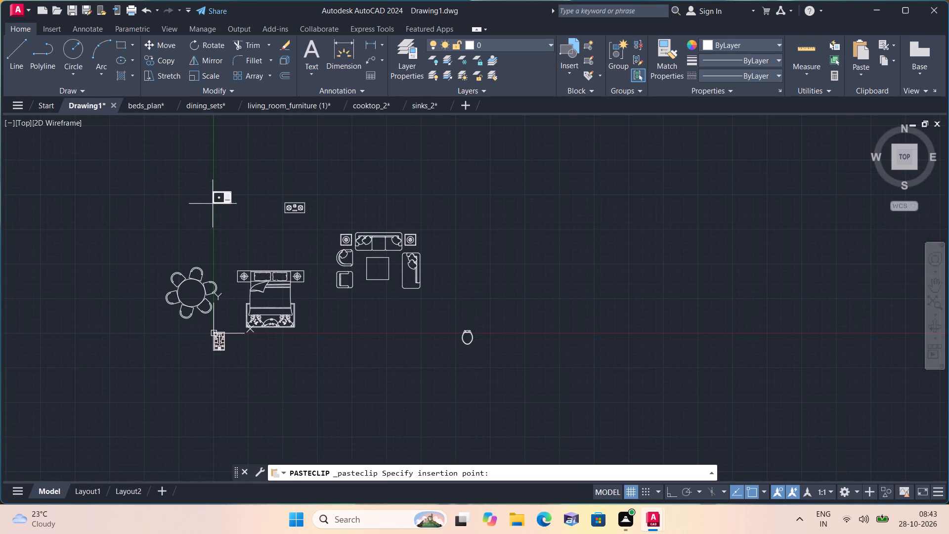
left_click(407, 180)
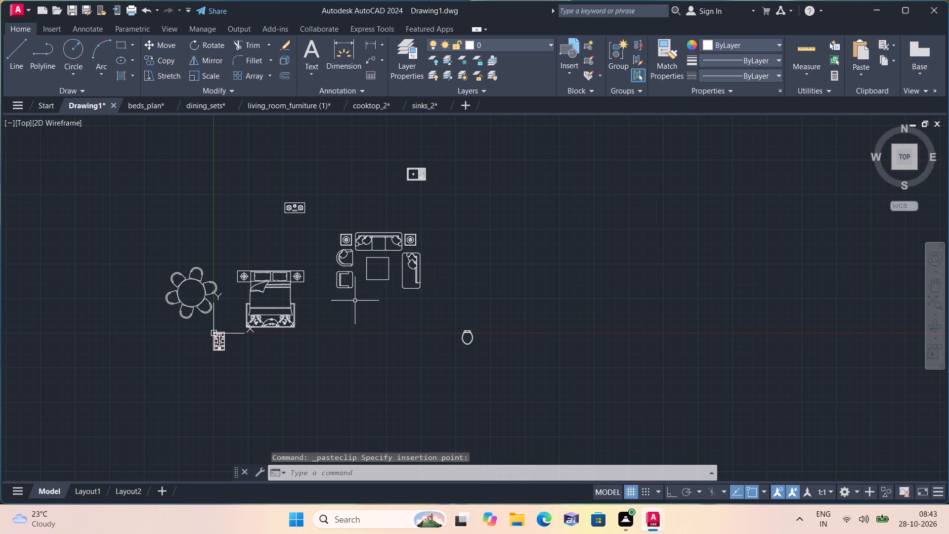
Rotate the whole living room set 90° counterclockwise with Ortho on, using a base point near its centre table.
scroll(355, 301, "down", 1)
middle_click_drag(355, 301, 365, 260)
scroll(365, 260, "up", 2)
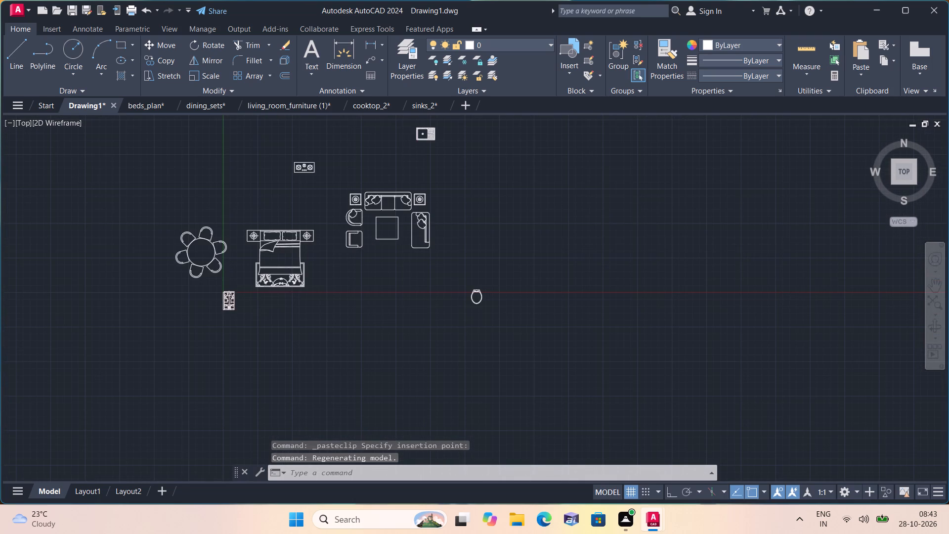
scroll(366, 267, "down", 1)
middle_click_drag(365, 267, 353, 292)
scroll(396, 278, "up", 1)
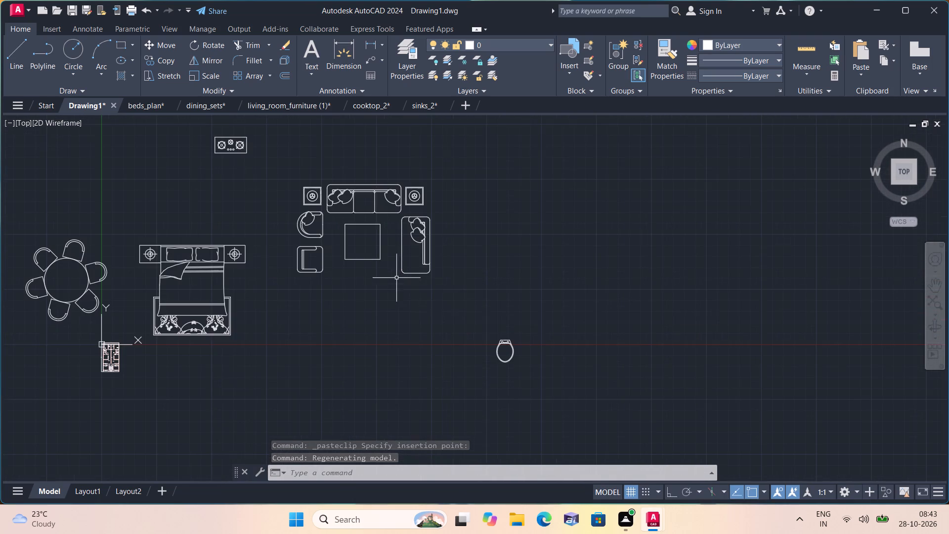
left_click(450, 286)
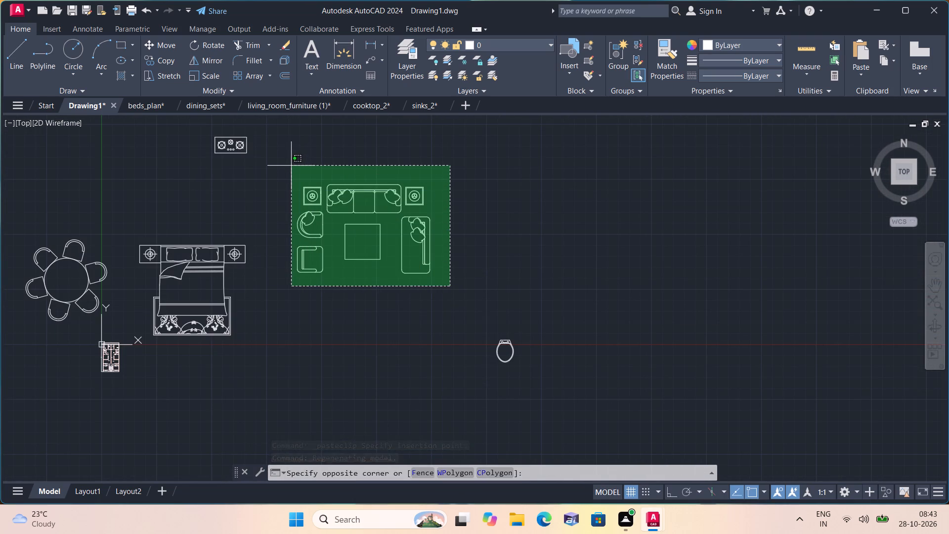
left_click(291, 166)
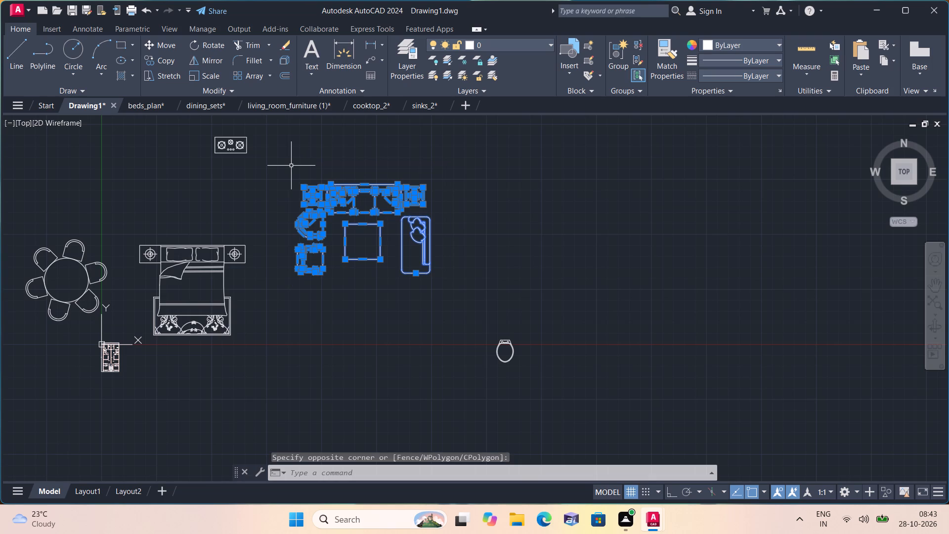
middle_click_drag(332, 178, 327, 231)
scroll(328, 232, "up", 1)
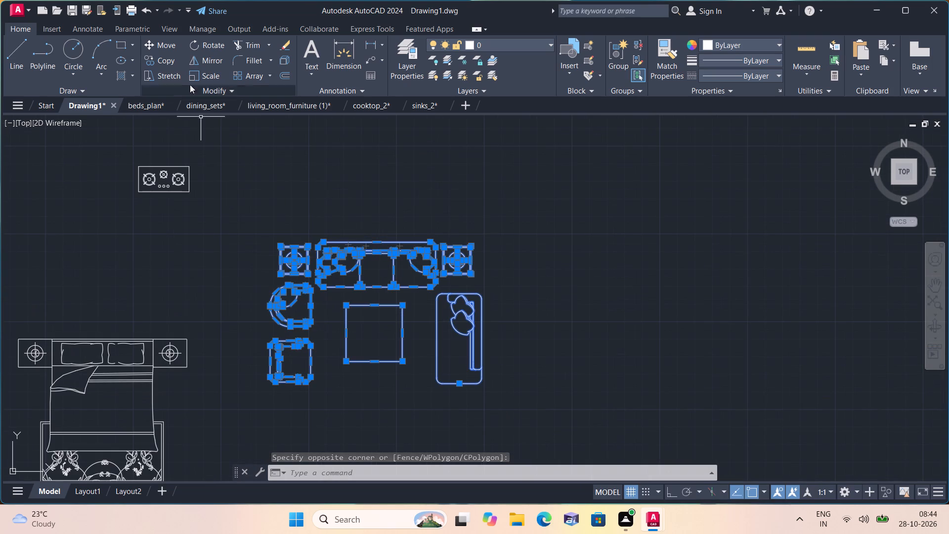
left_click(208, 42)
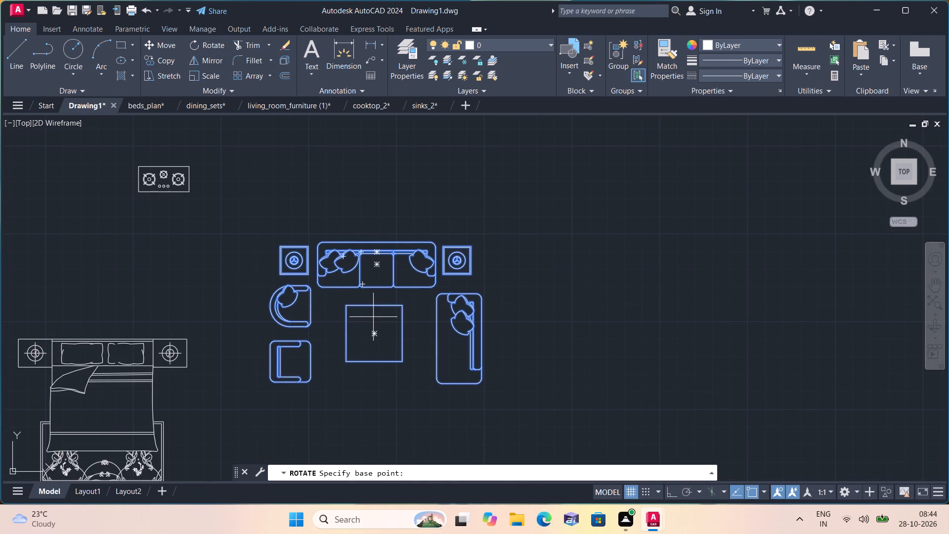
left_click(373, 317)
scroll(365, 248, "down", 1)
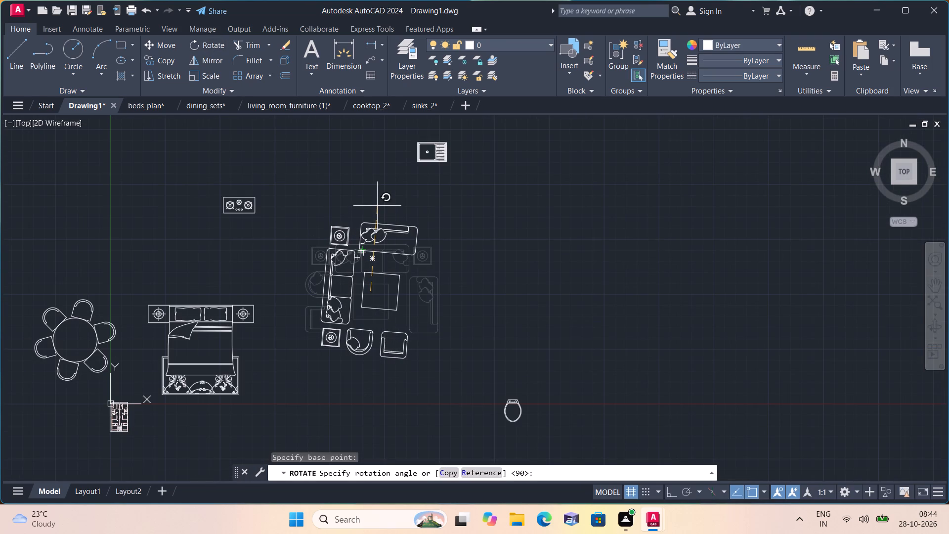
key("F8")
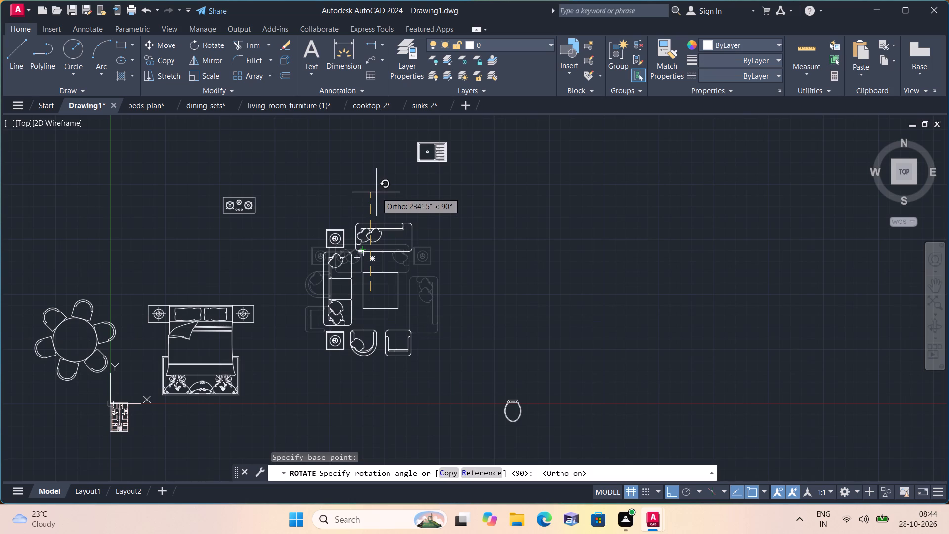
left_click(376, 191)
Mirror the rotated living room set across a vertical line on its open side, keeping the source objects.
left_click_drag(442, 390, 432, 376)
left_click(304, 204)
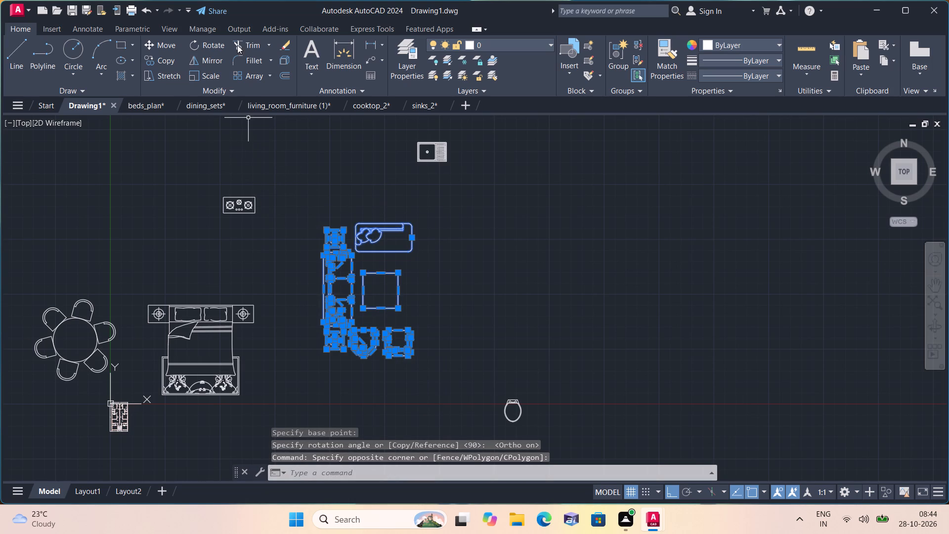
left_click(210, 53)
left_click(437, 207)
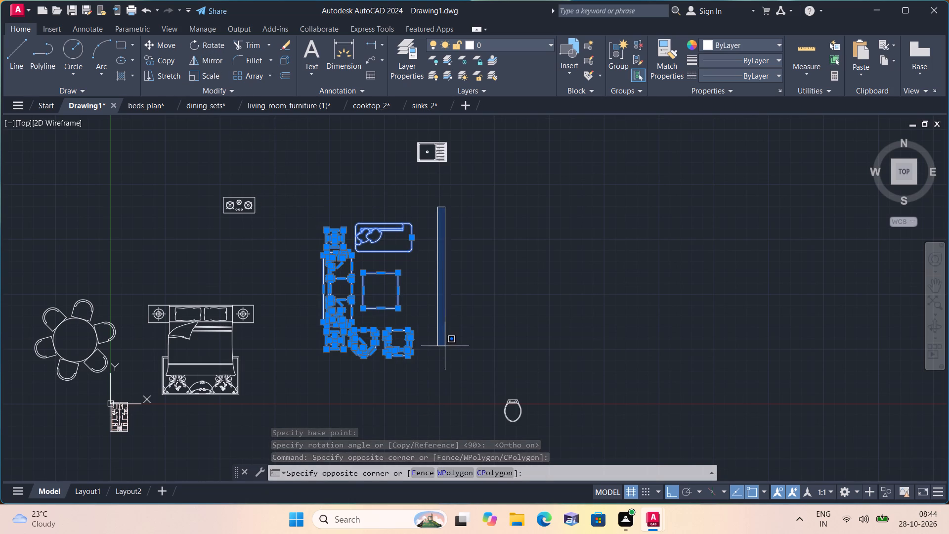
left_click(449, 311)
left_click(203, 57)
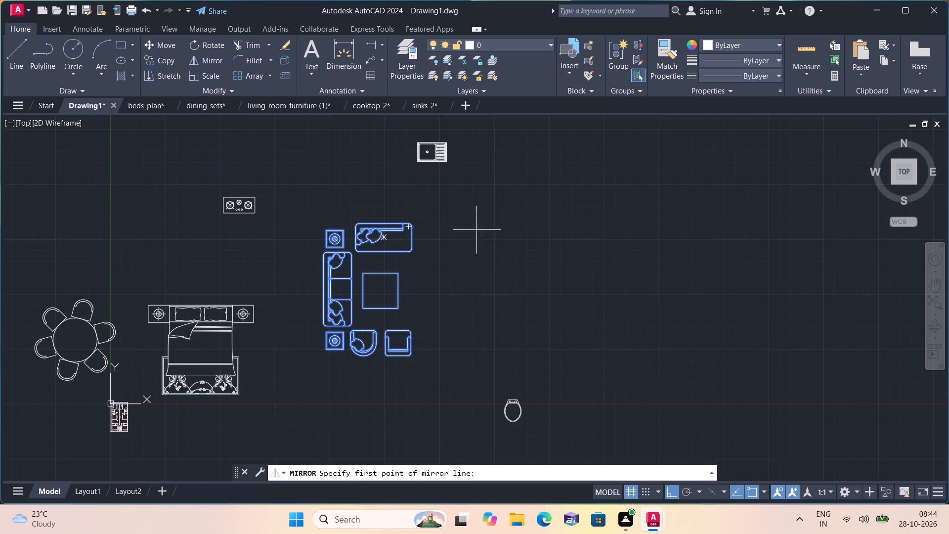
left_click(442, 210)
left_click(447, 340)
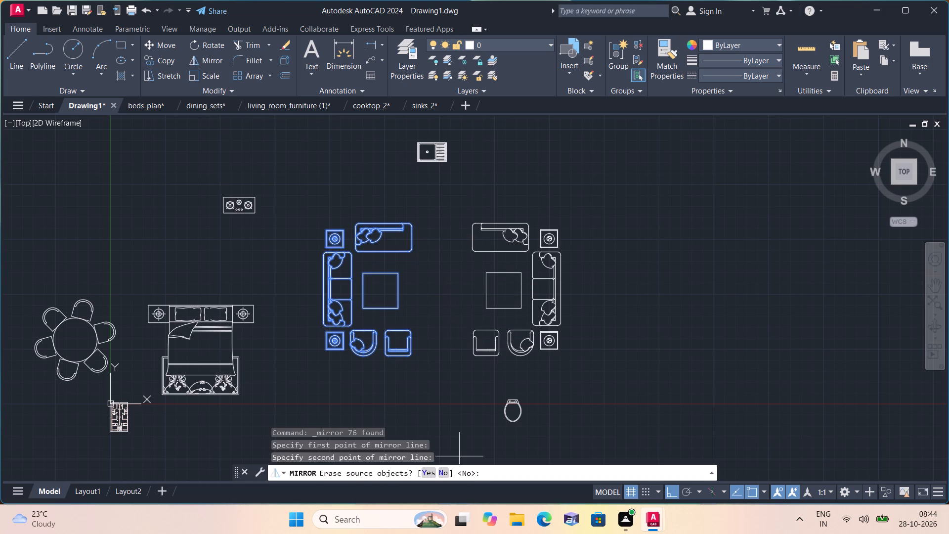
left_click(445, 470)
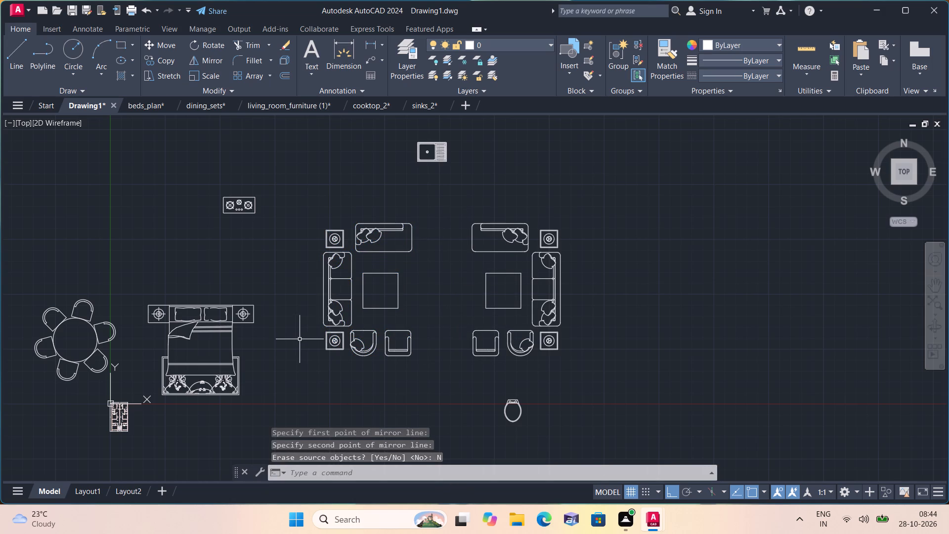
Rotate the single-bowl sink 90° counterclockwise so its drainboard lies above the bowl.
scroll(214, 268, "up", 1)
middle_click_drag(271, 215, 248, 244)
scroll(248, 244, "down", 1)
left_click(445, 168)
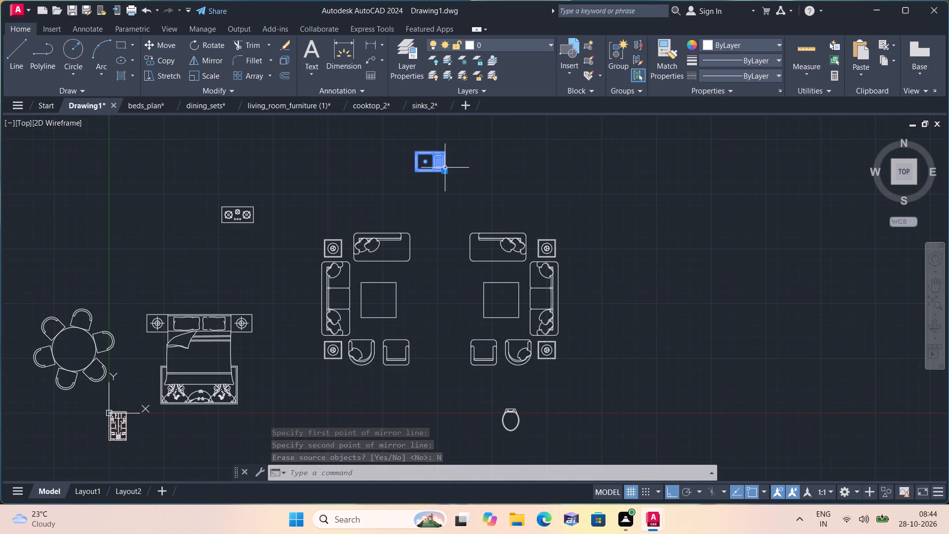
left_click(212, 43)
left_click_drag(427, 194, 421, 162)
left_click(416, 134)
Mirror the double bed with its side tables and rug across a horizontal line below it, keeping the source objects.
scroll(416, 134, "down", 1)
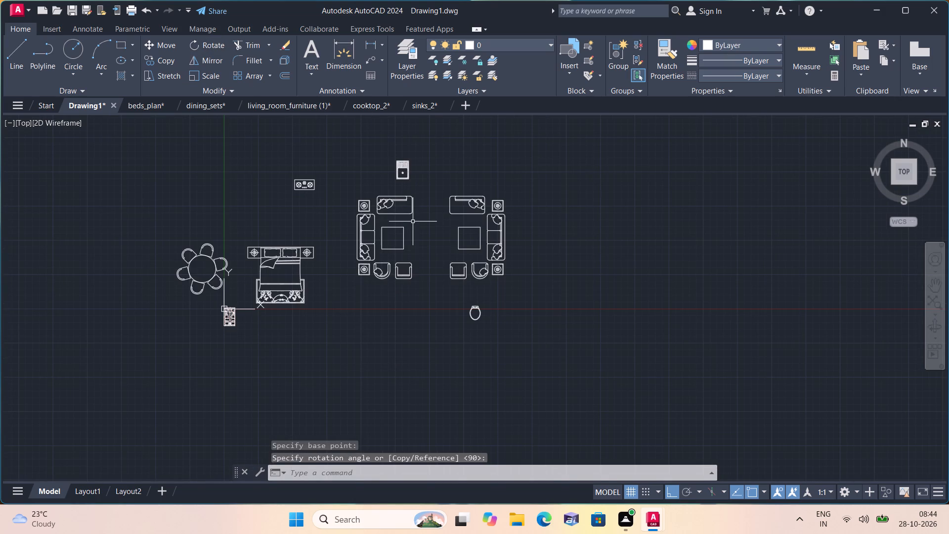
middle_click_drag(403, 190, 421, 128)
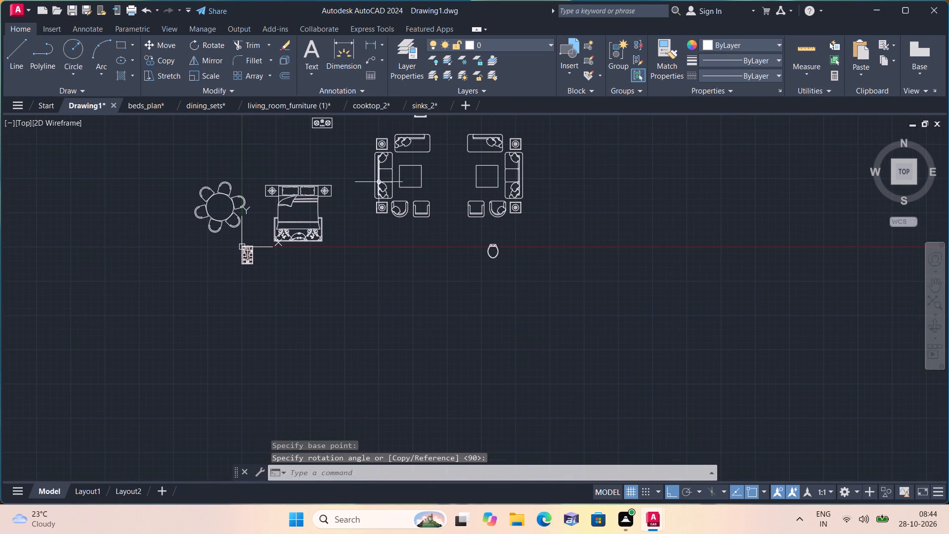
scroll(272, 195, "up", 1)
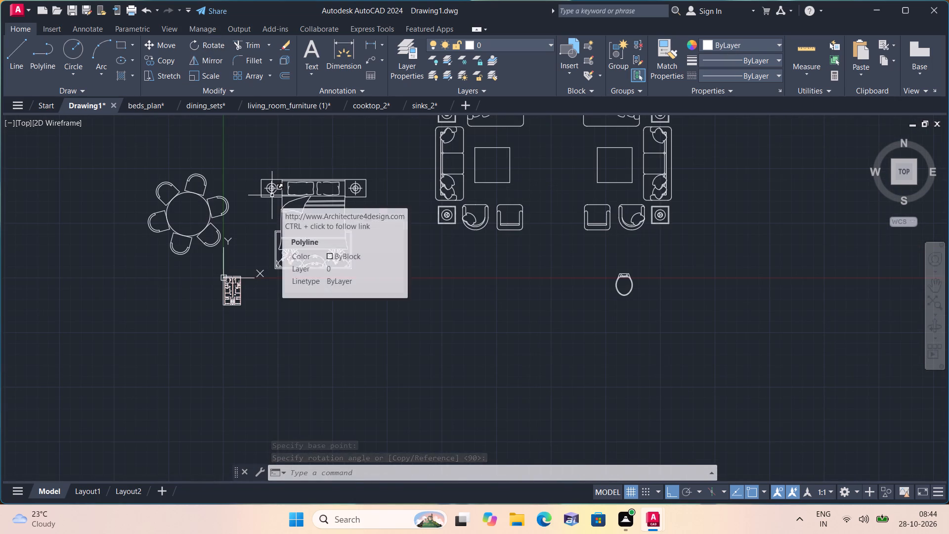
scroll(272, 195, "up", 1)
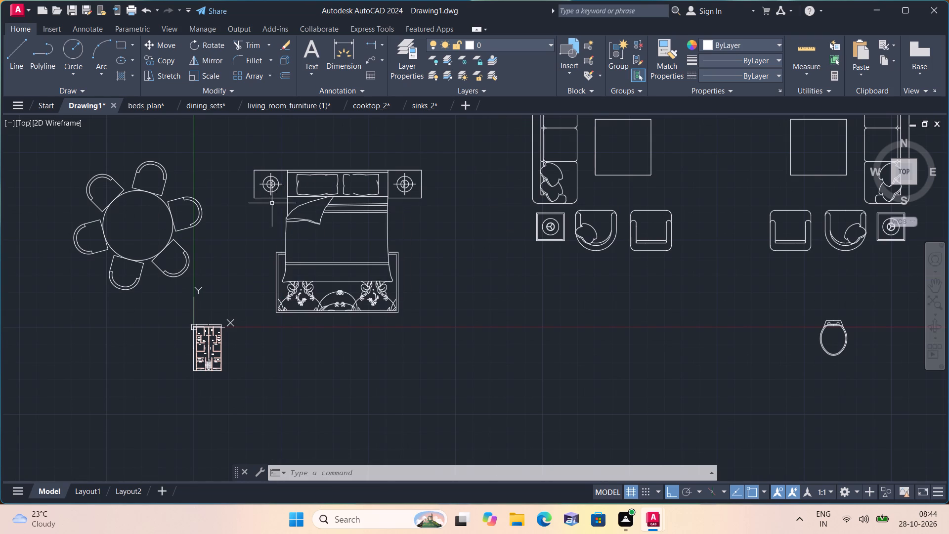
left_click(237, 168)
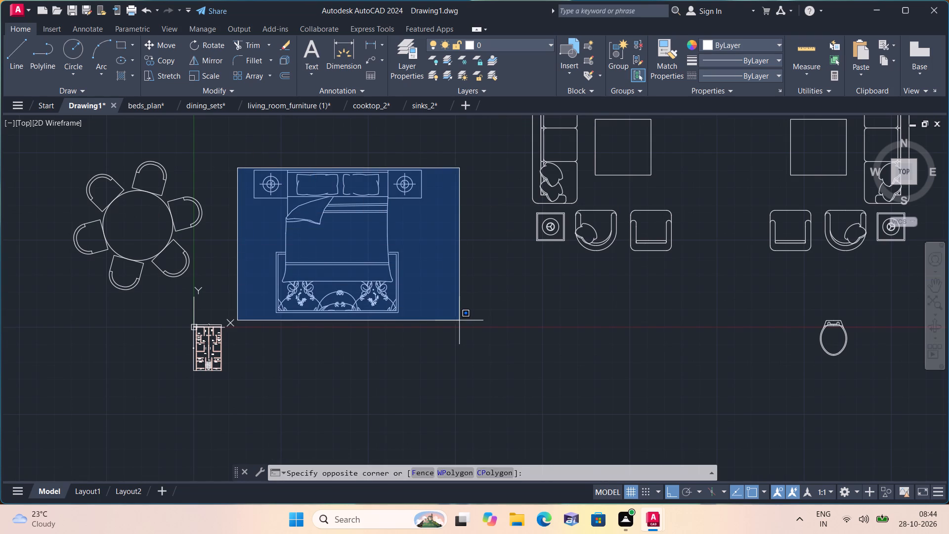
left_click(459, 320)
left_click(208, 57)
middle_click_drag(346, 382, 320, 287)
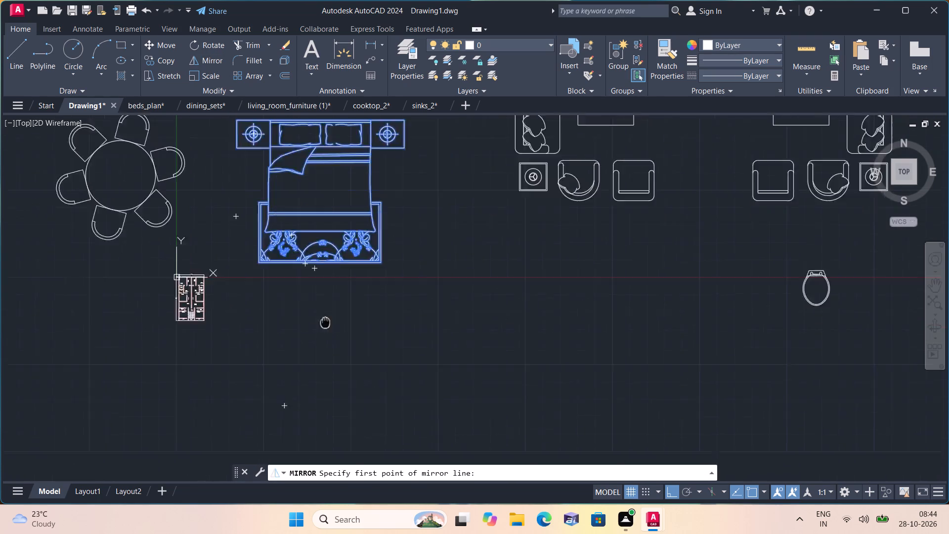
middle_click_drag(320, 287, 319, 252)
left_click(275, 250)
left_click(394, 248)
scroll(397, 252, "down", 1)
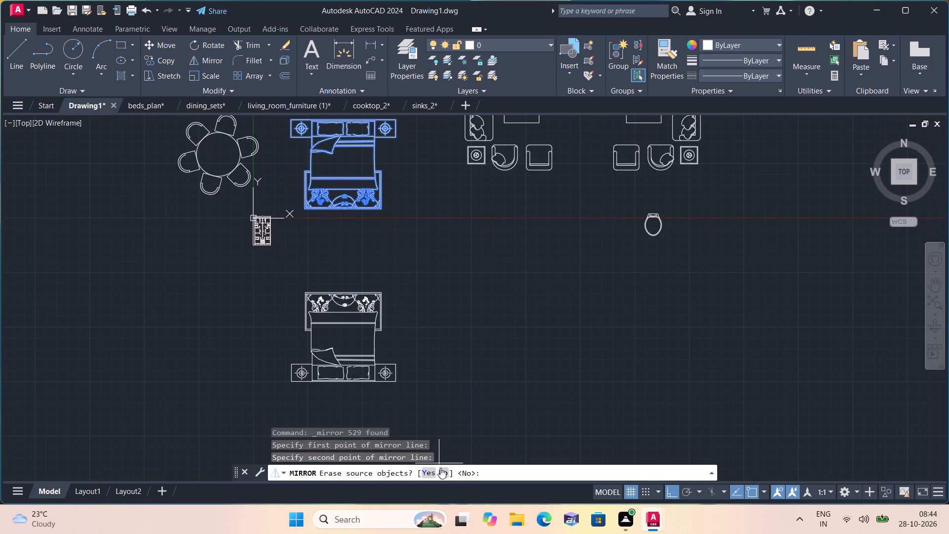
left_click(442, 471)
Rotate the toilet 90° counterclockwise about a base point just below it.
scroll(323, 281, "down", 1)
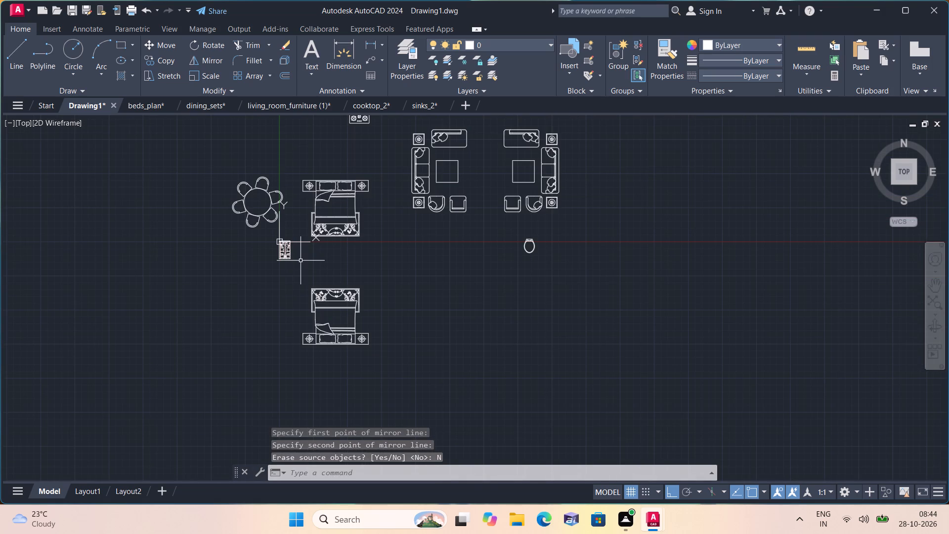
middle_click_drag(277, 233, 261, 278)
scroll(439, 294, "up", 1)
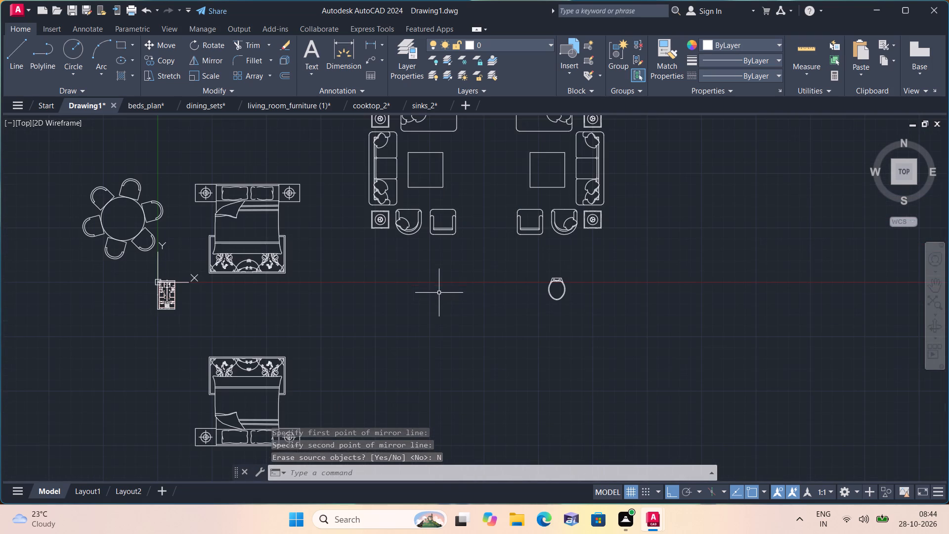
left_click(564, 314)
left_click(490, 269)
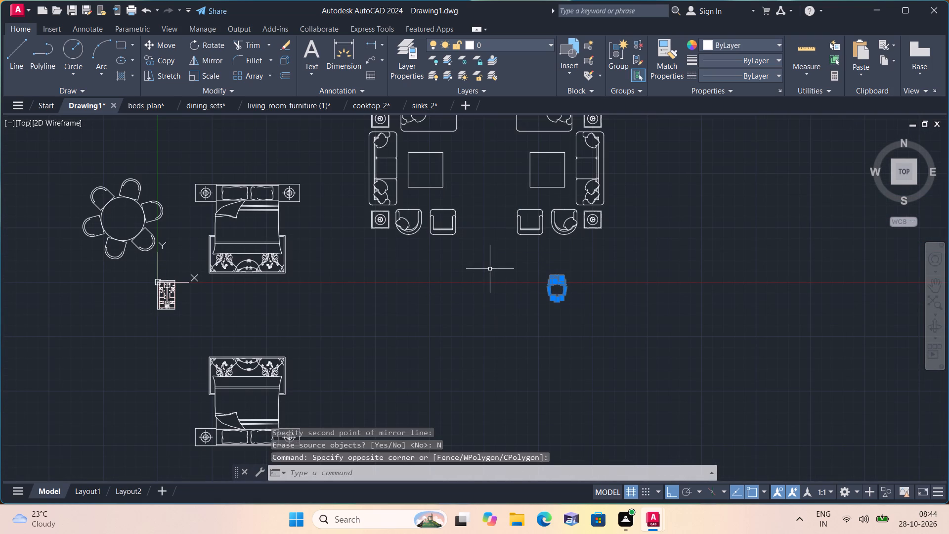
left_click(202, 40)
left_click(549, 307)
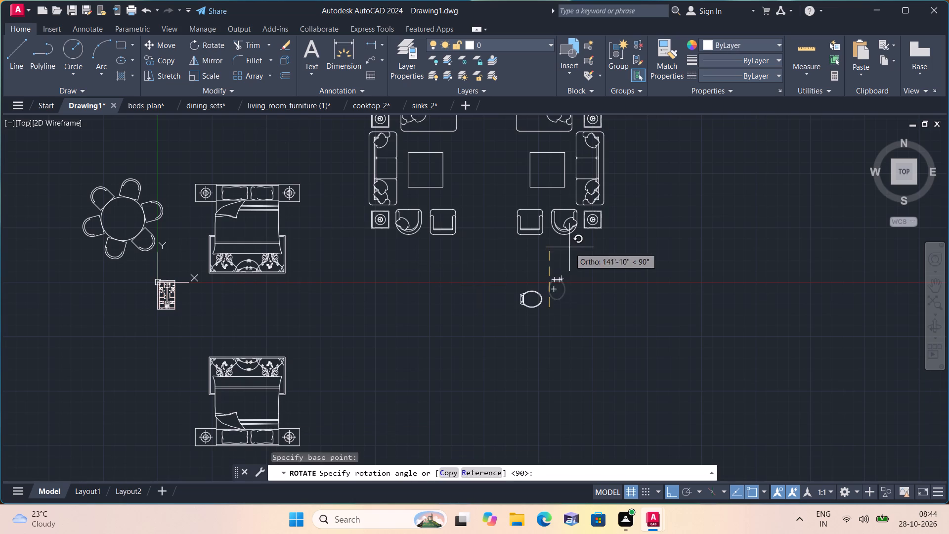
left_click(569, 246)
Mirror the rotated toilet across a vertical line beside its bowl, keeping the source object.
left_click(568, 327)
left_click(507, 273)
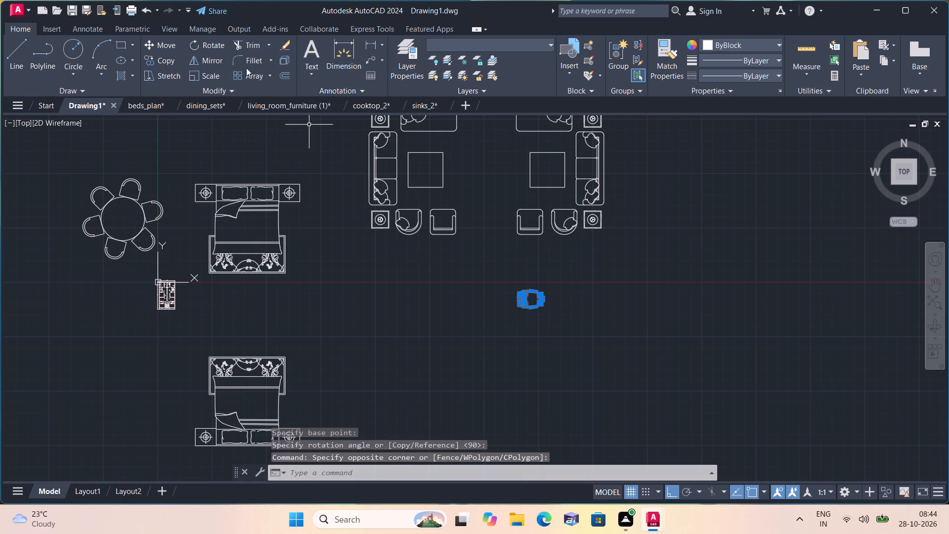
left_click(213, 60)
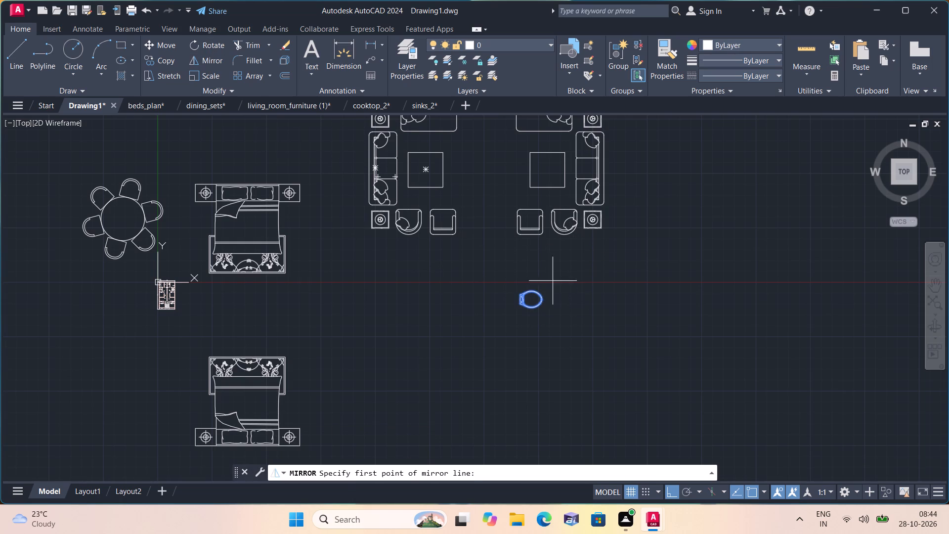
left_click(553, 281)
left_click(554, 351)
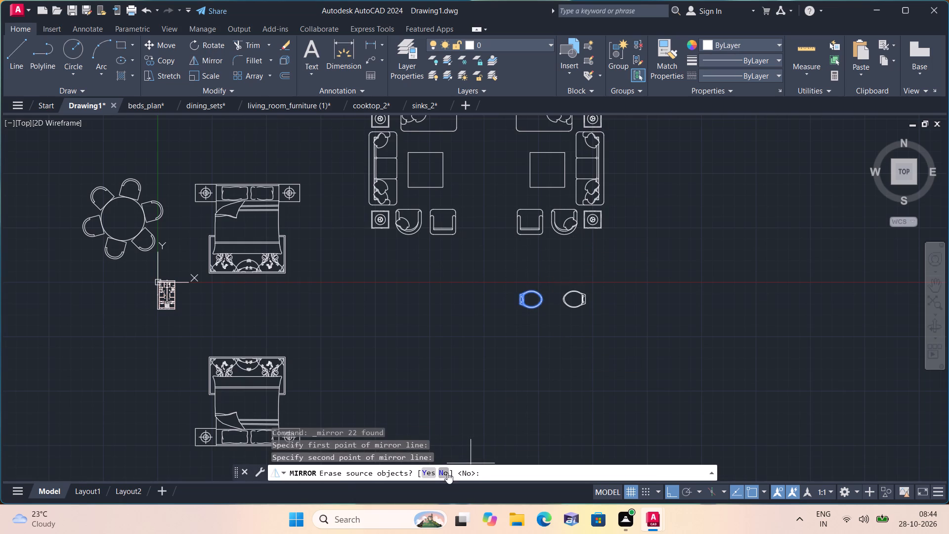
left_click(443, 470)
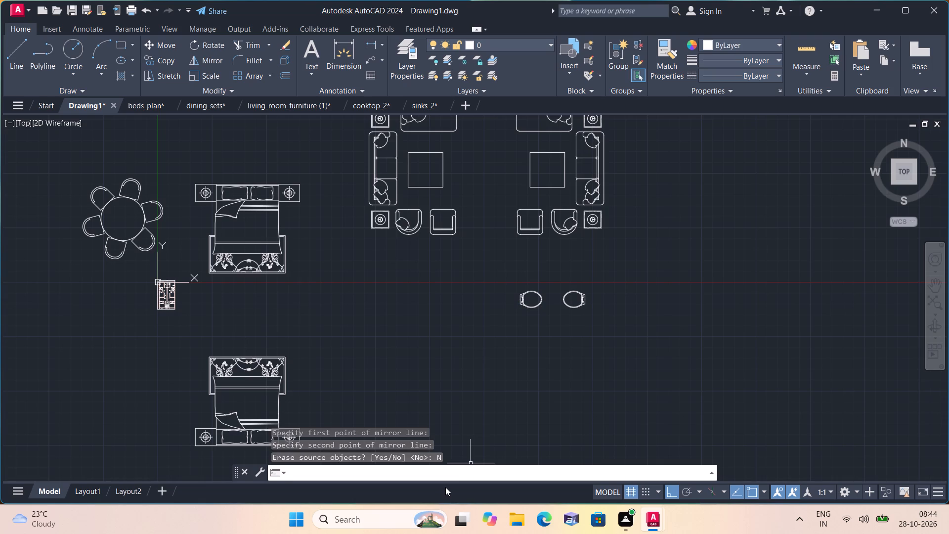
Turn Ortho mode off.
scroll(445, 487, "up", 1)
middle_click_drag(447, 485, 454, 396)
scroll(411, 327, "down", 1)
middle_click_drag(411, 327, 392, 251)
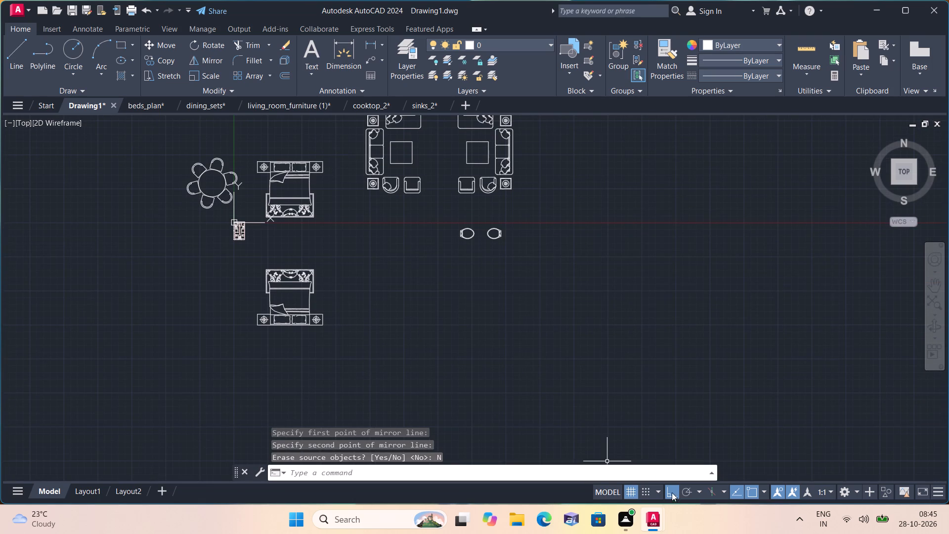
left_click(670, 487)
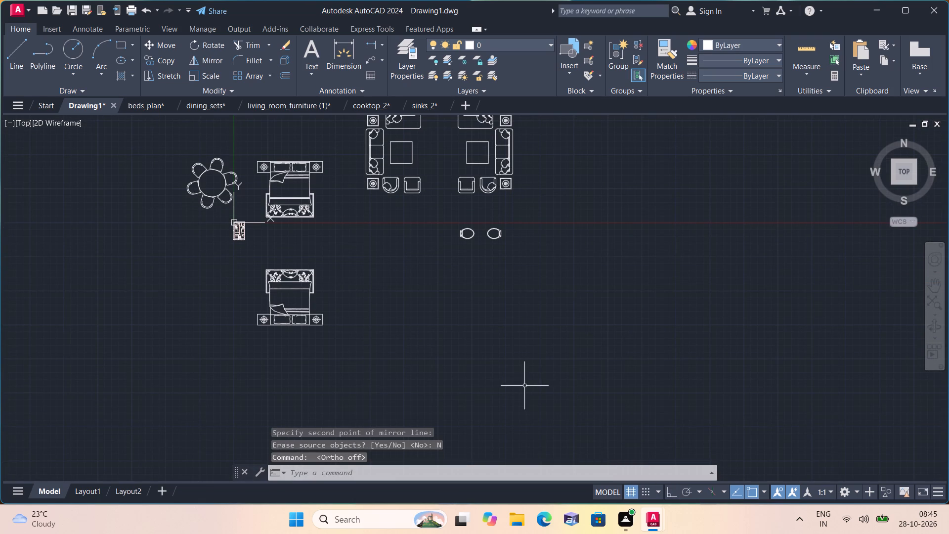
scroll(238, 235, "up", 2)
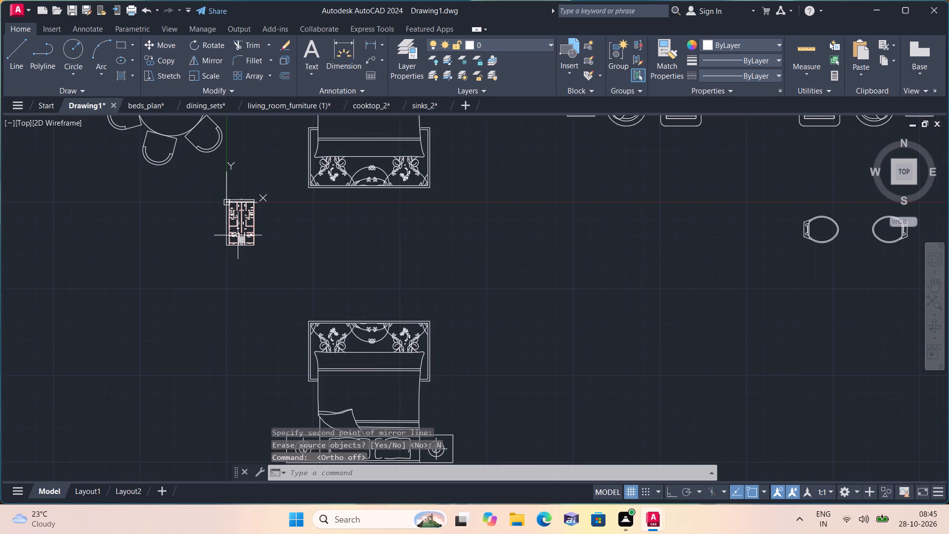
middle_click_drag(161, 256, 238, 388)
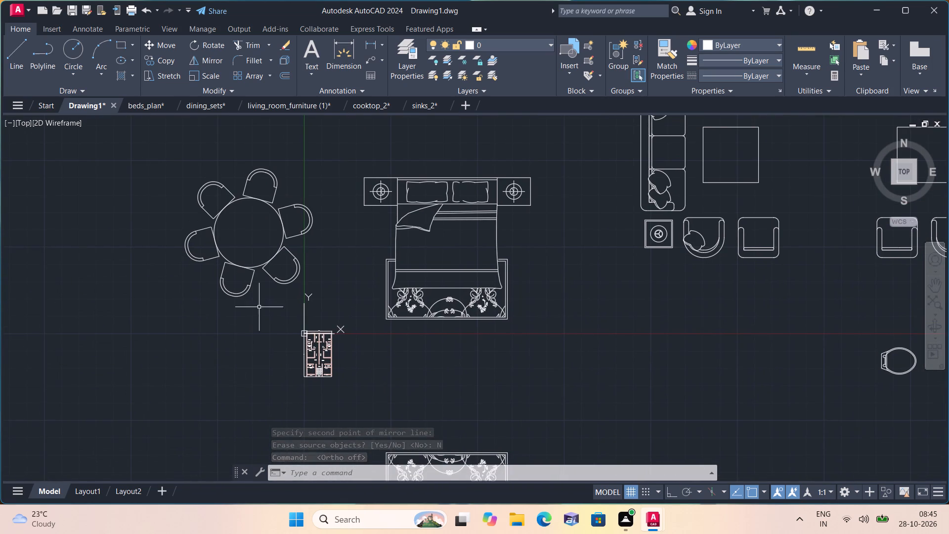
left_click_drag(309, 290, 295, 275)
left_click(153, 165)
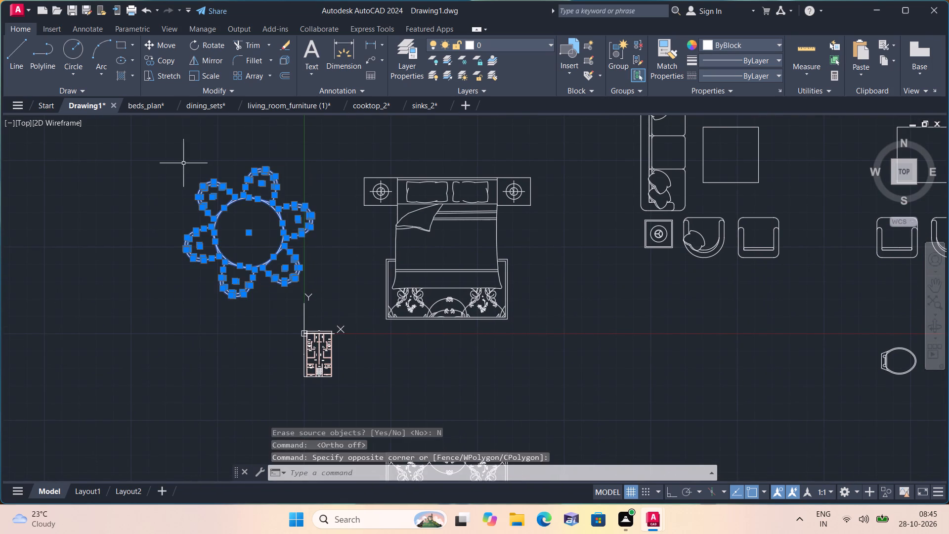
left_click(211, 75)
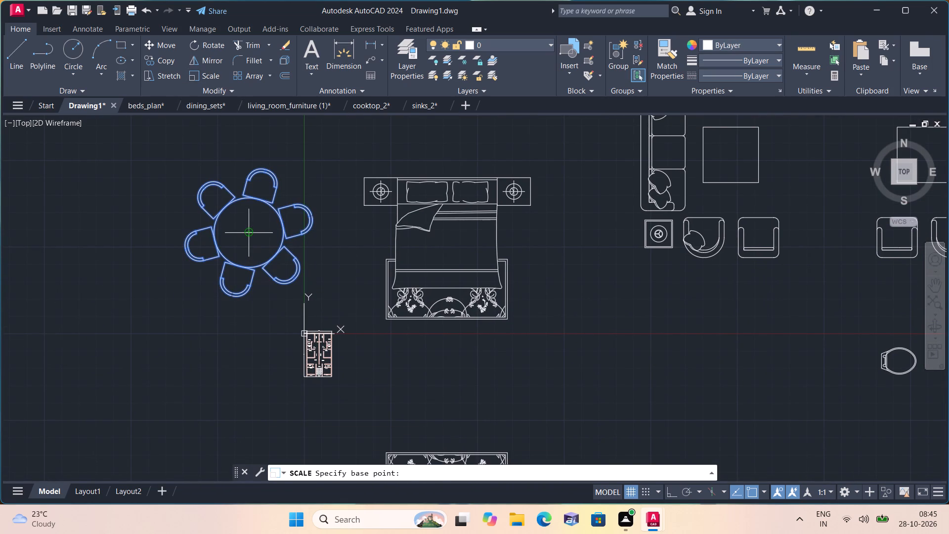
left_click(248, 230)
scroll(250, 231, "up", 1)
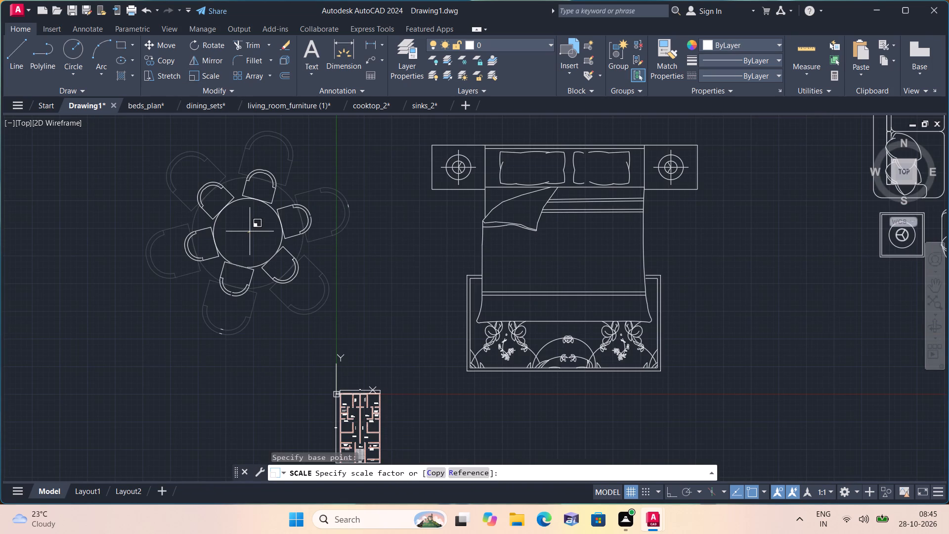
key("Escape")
Scale the six-chair round dining set down freehand to roughly two-thirds of its size about the table's centre.
left_click(359, 339)
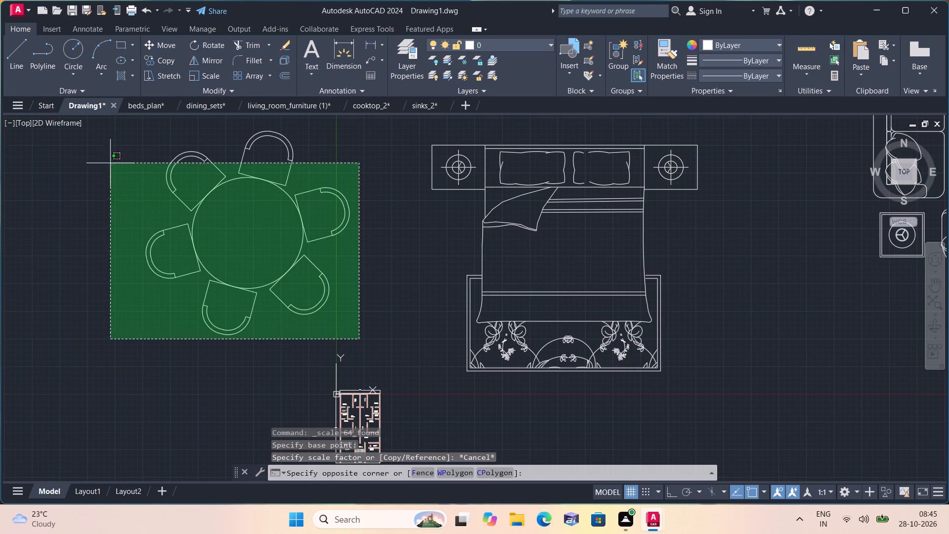
left_click(91, 128)
left_click(213, 74)
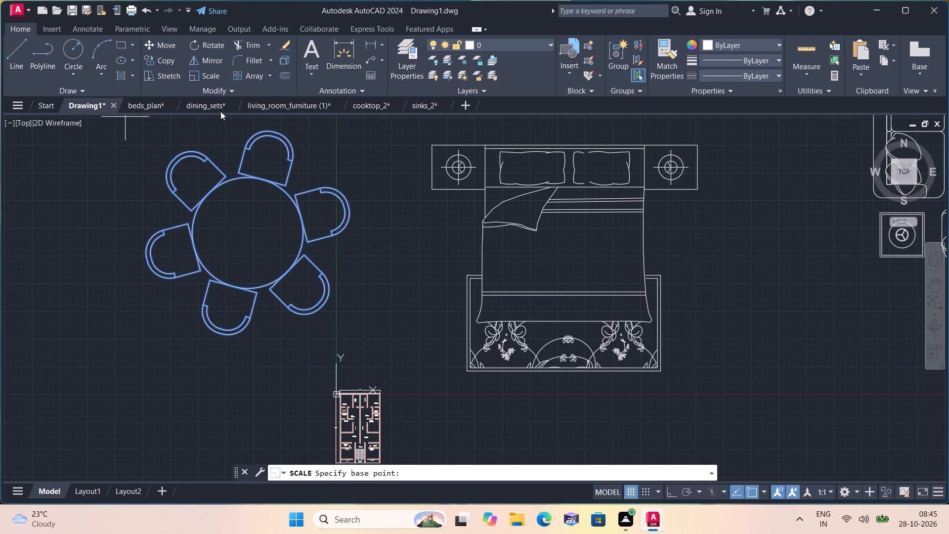
left_click(247, 233)
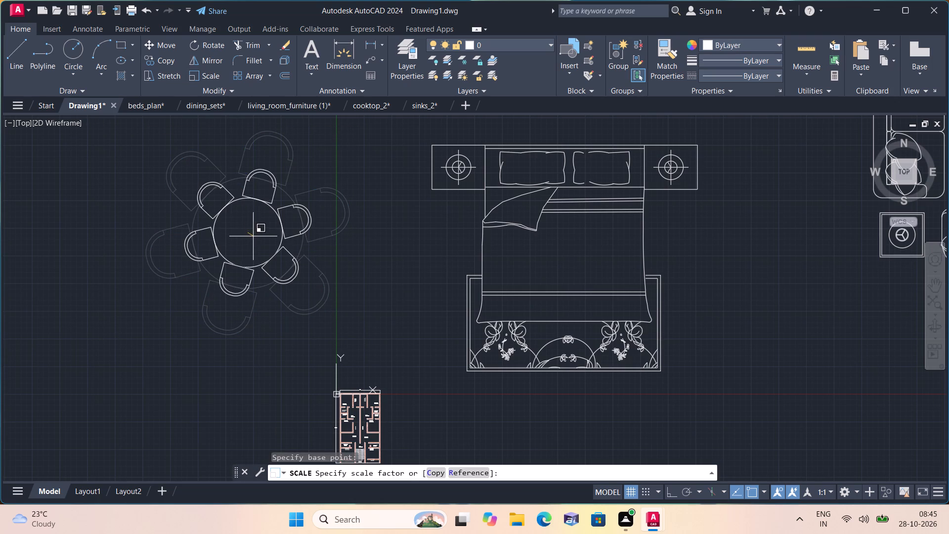
scroll(253, 226, "down", 1)
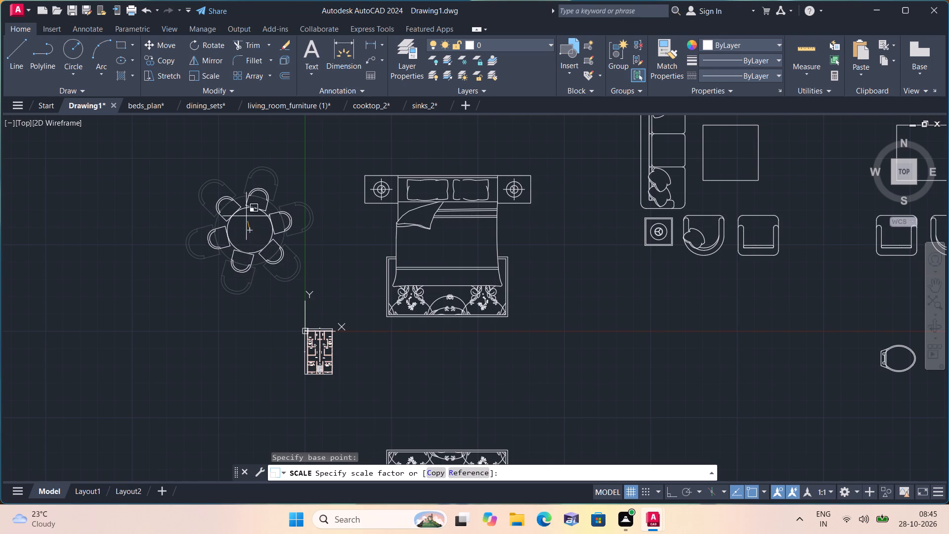
left_click(254, 248)
Scale the round dining set down again to roughly 40% of its current size, using the table's centre as base point.
left_click(303, 280)
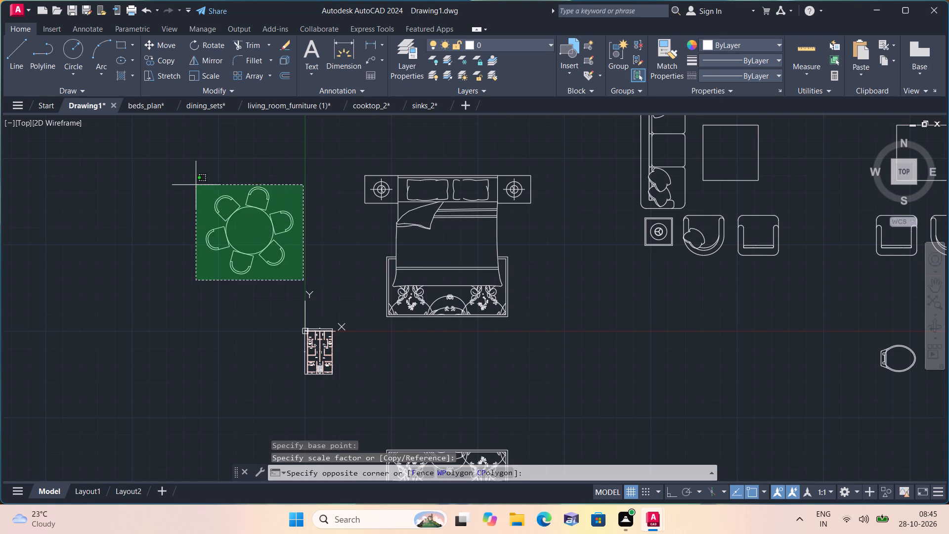
left_click(187, 179)
left_click(210, 72)
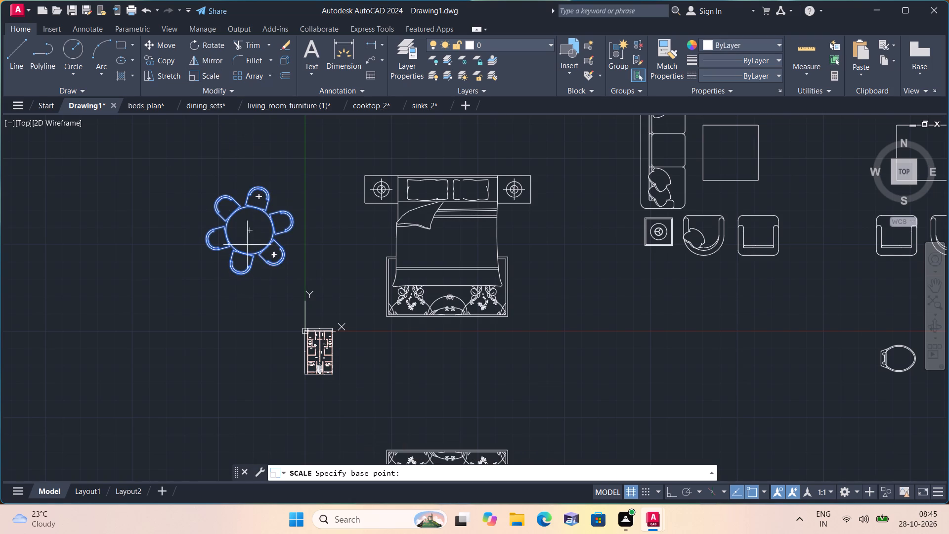
left_click(248, 231)
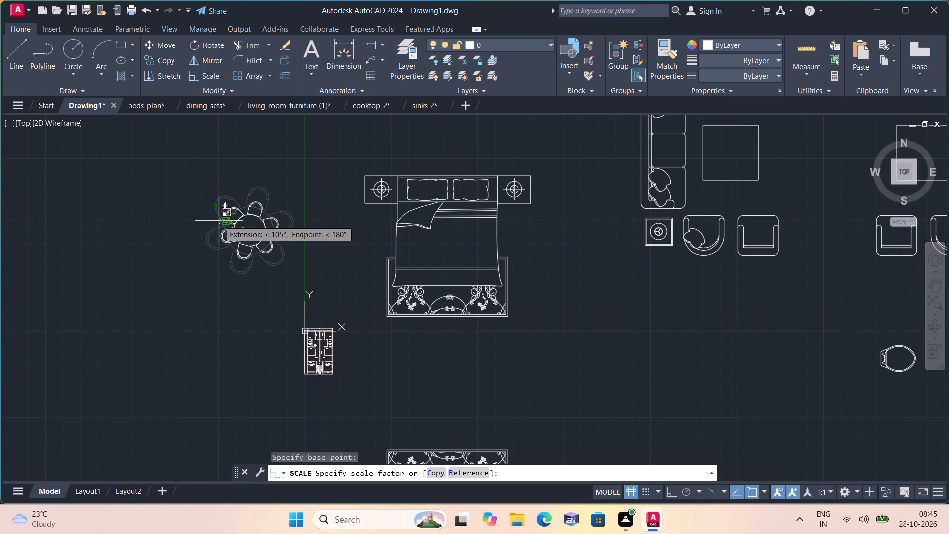
left_click(235, 229)
Reduce the round dining set once more to roughly 60% of its current size about the table's centre.
scroll(235, 229, "up", 1)
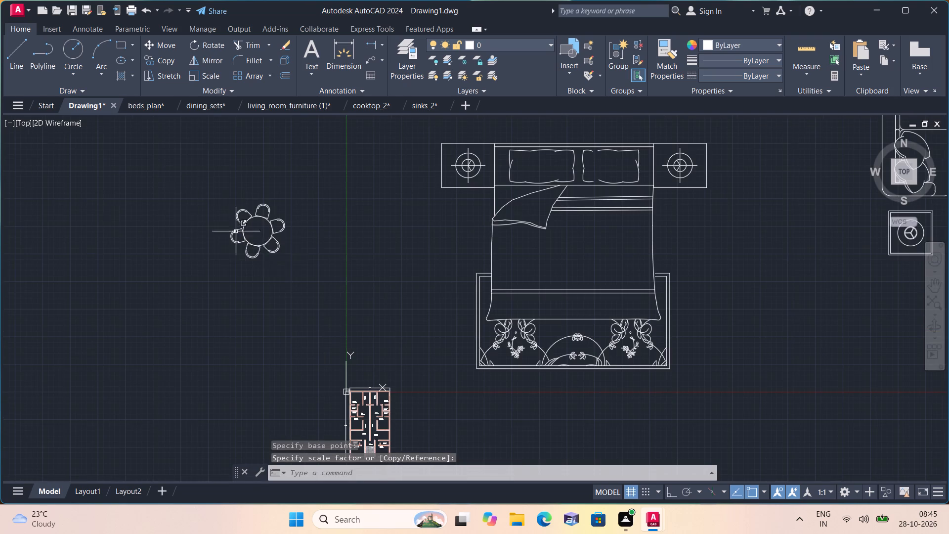
left_click_drag(296, 276, 291, 262)
left_click(183, 173)
left_click(209, 74)
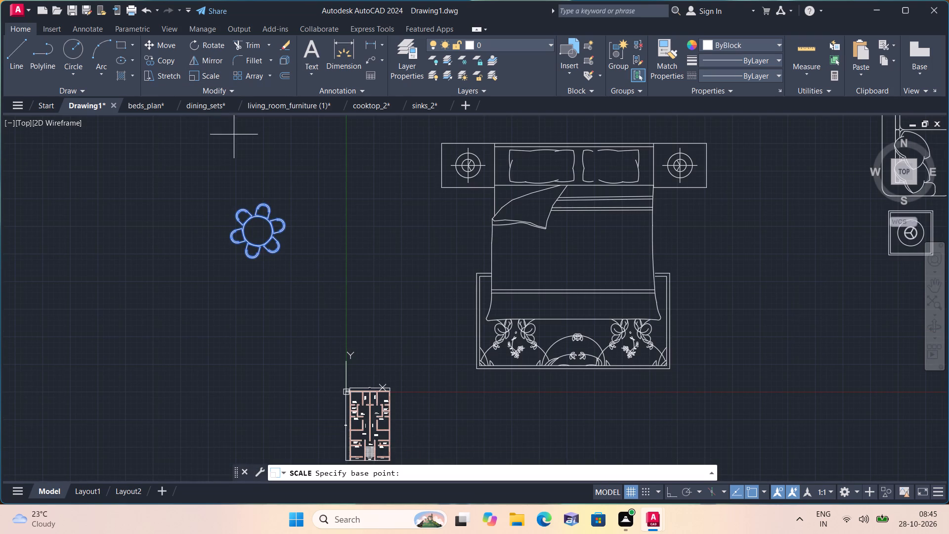
scroll(260, 246, "up", 1)
left_click(256, 224)
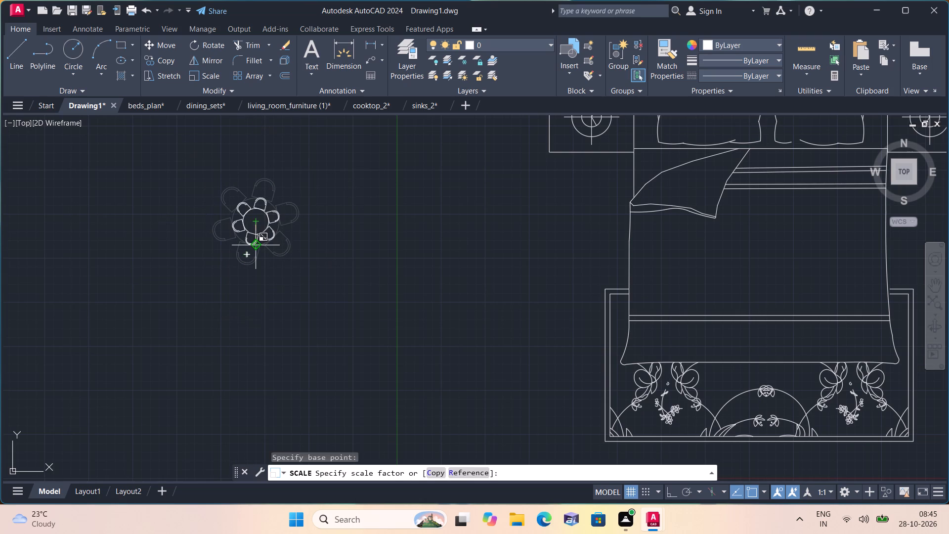
left_click(255, 246)
Move the round six-chair dining set by its table centre to the empty area just left of the floor plan.
left_click(300, 256)
left_click(176, 161)
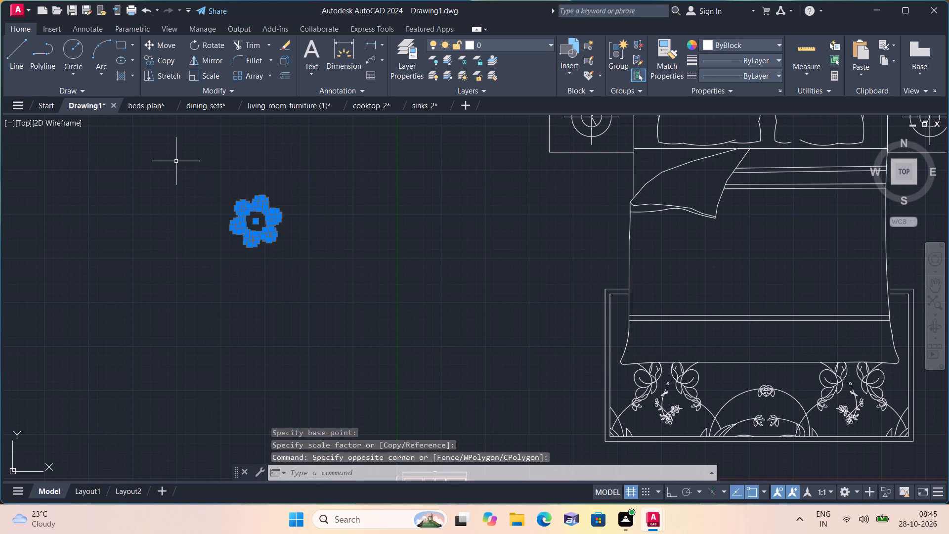
left_click(160, 43)
left_click(259, 222)
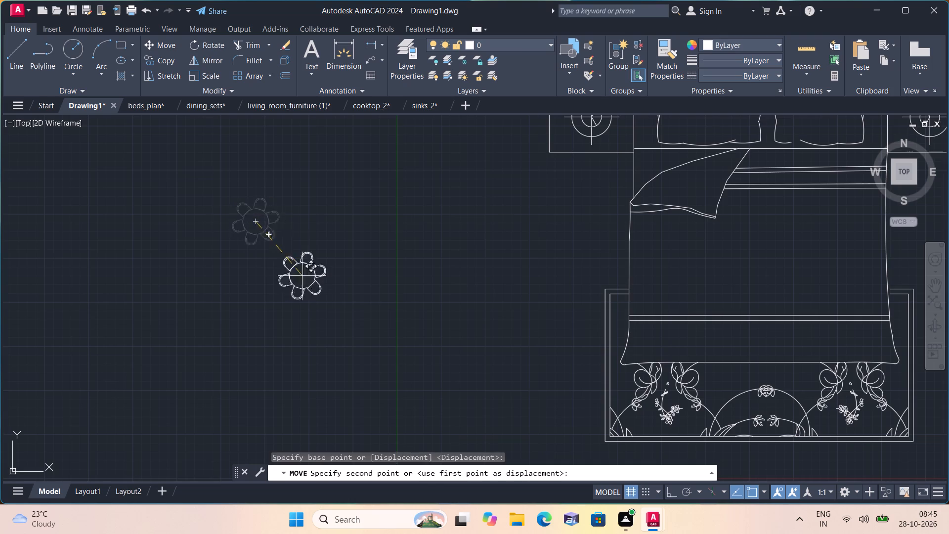
scroll(309, 291, "down", 3)
middle_click_drag(309, 291, 265, 170)
scroll(274, 215, "up", 5)
middle_click_drag(256, 280, 255, 280)
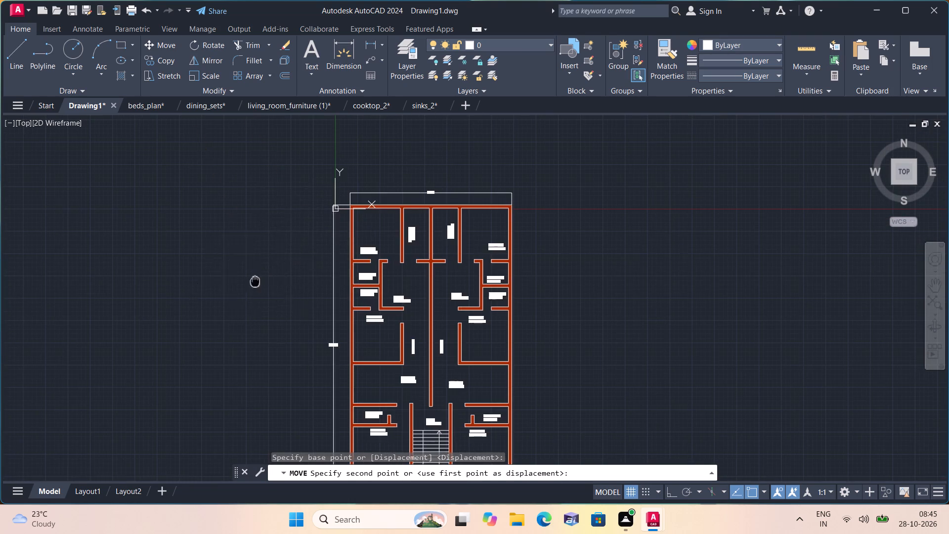
middle_click_drag(255, 280, 304, 209)
left_click(293, 255)
Scale the round dining set down freehand to roughly 12% of its current size about the table's centre.
scroll(318, 257, "up", 1)
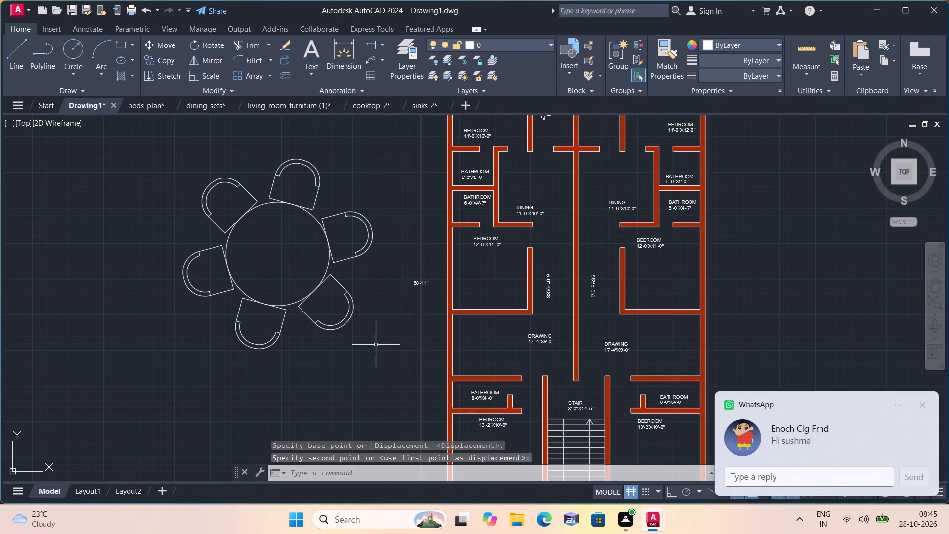
left_click(365, 342)
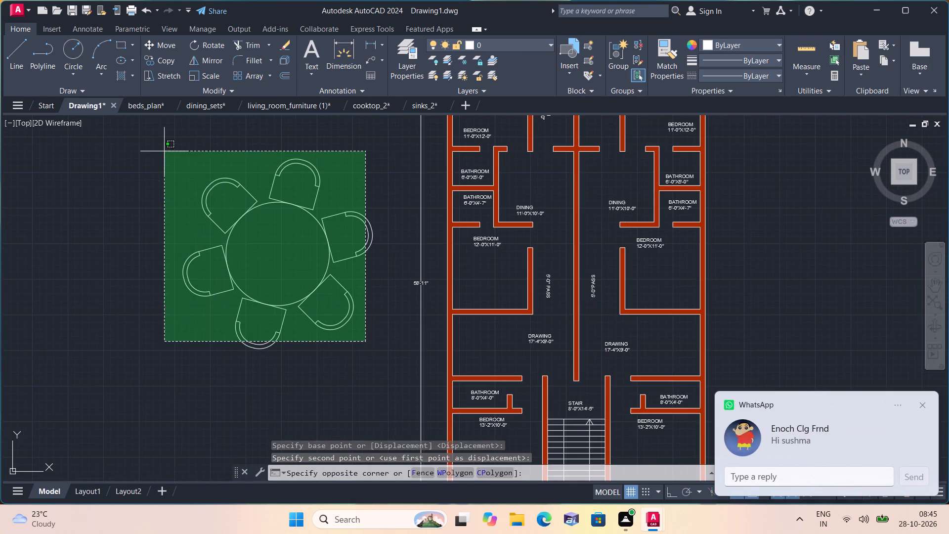
left_click(140, 144)
left_click(386, 371)
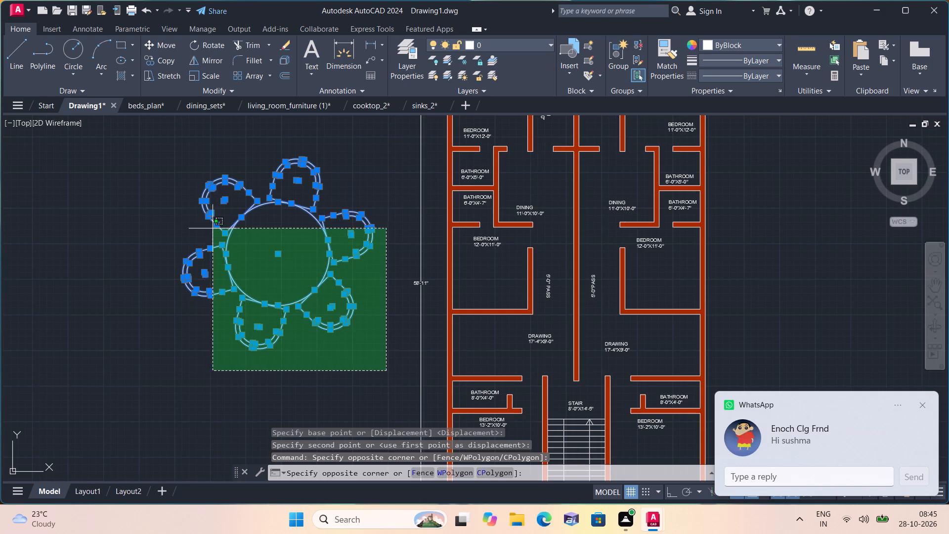
left_click(163, 166)
left_click(208, 75)
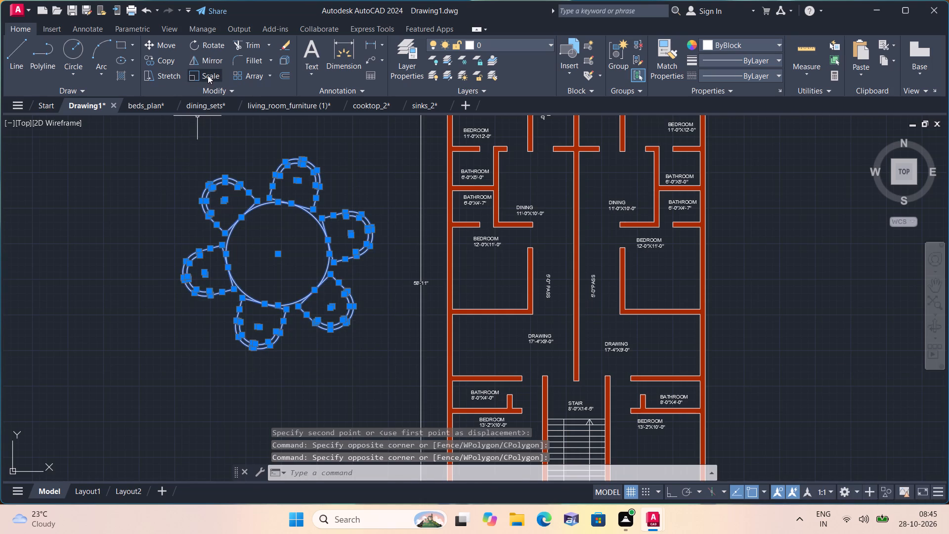
left_click(276, 253)
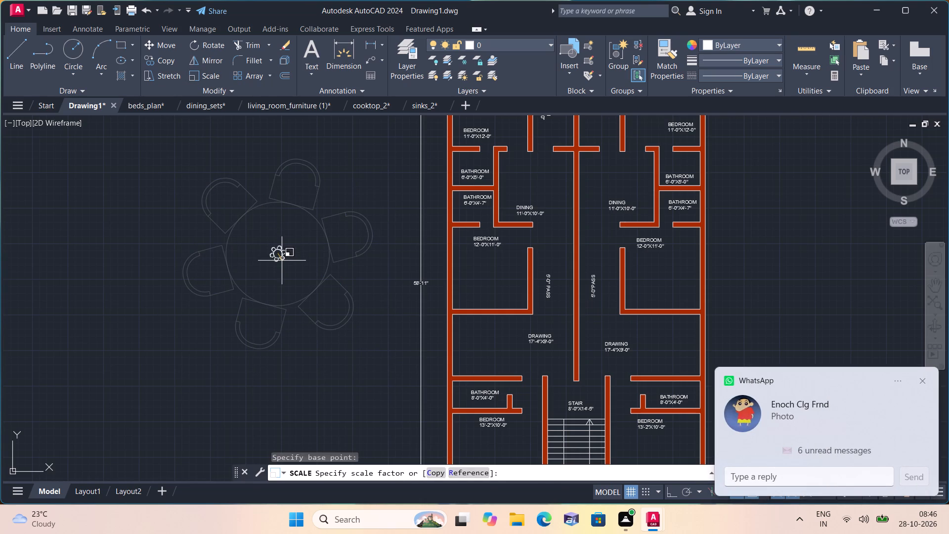
left_click(285, 263)
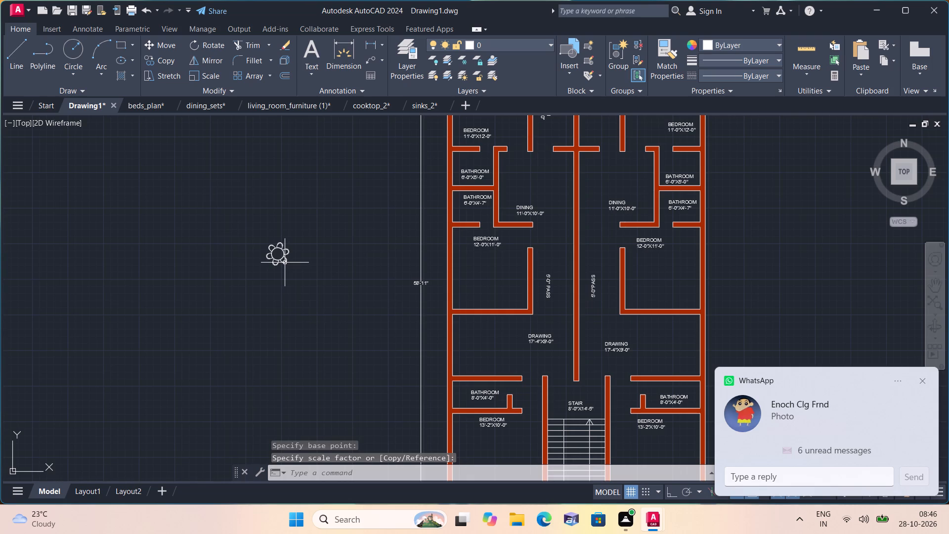
Move the round dining set by its table centre into the left unit's dining room, above the DINING label.
scroll(285, 263, "down", 1)
scroll(285, 263, "up", 1)
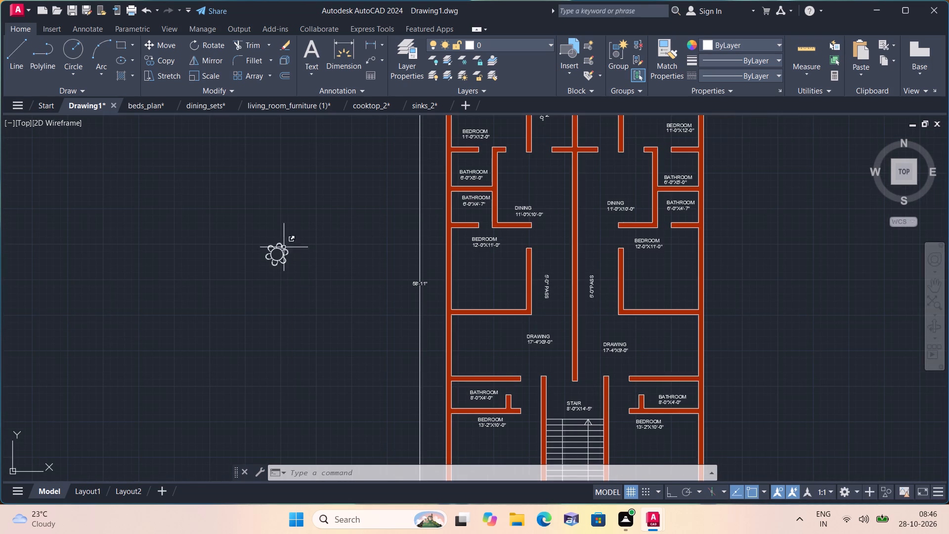
left_click_drag(216, 230, 221, 234)
left_click(360, 313)
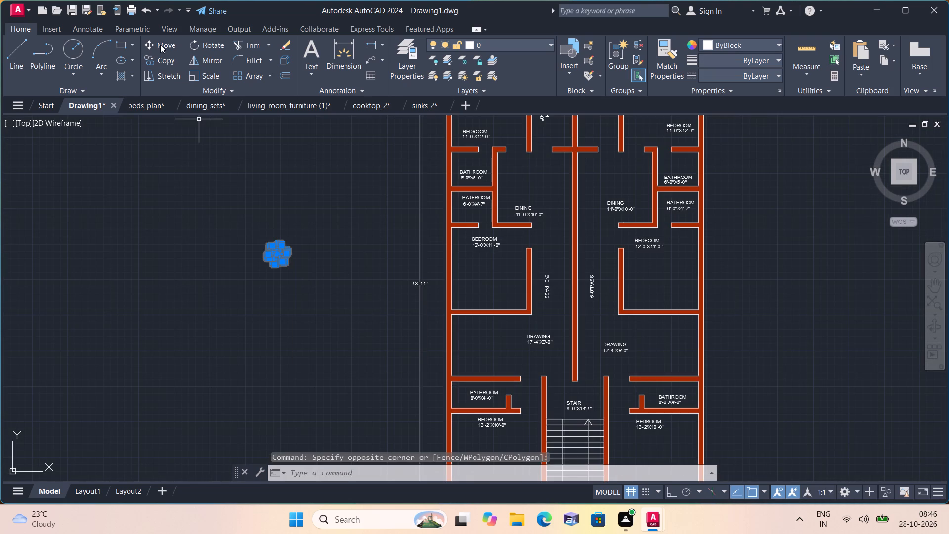
left_click(160, 44)
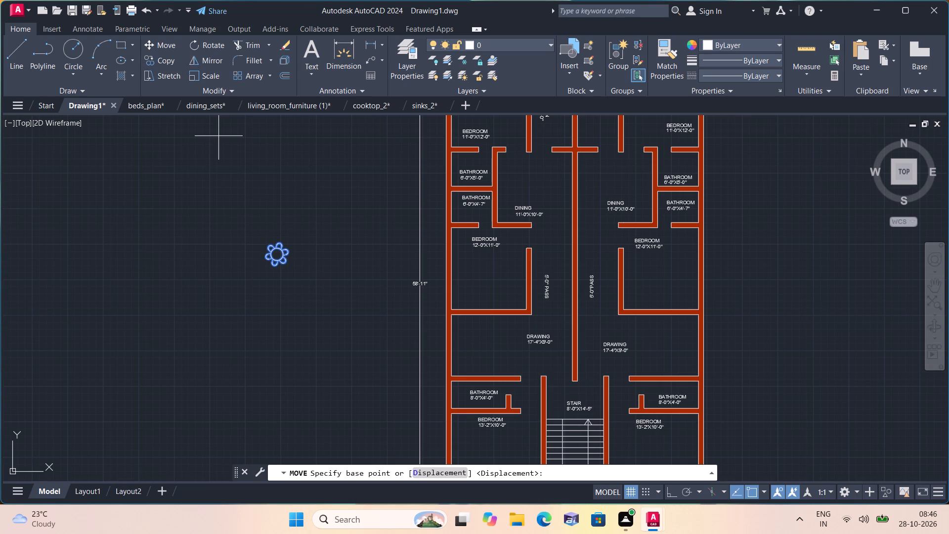
left_click(276, 253)
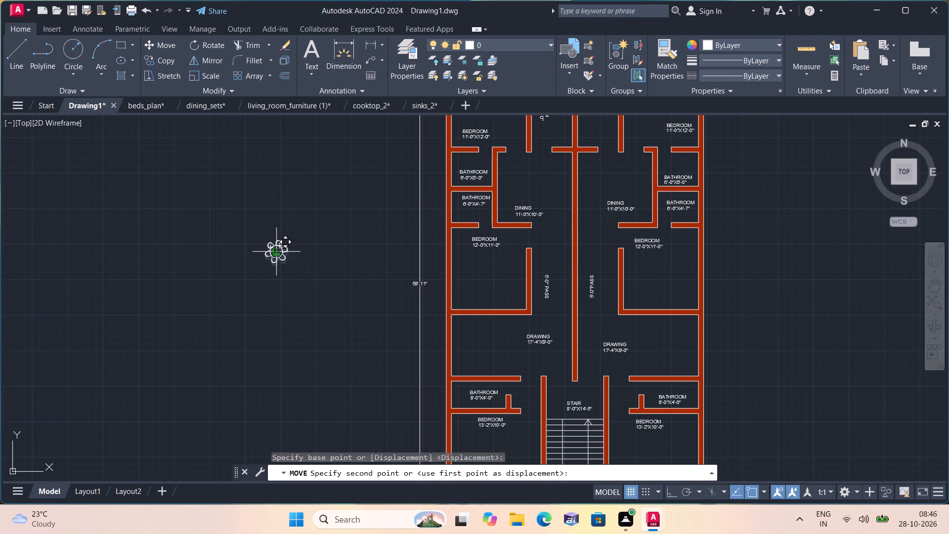
scroll(533, 178, "up", 2)
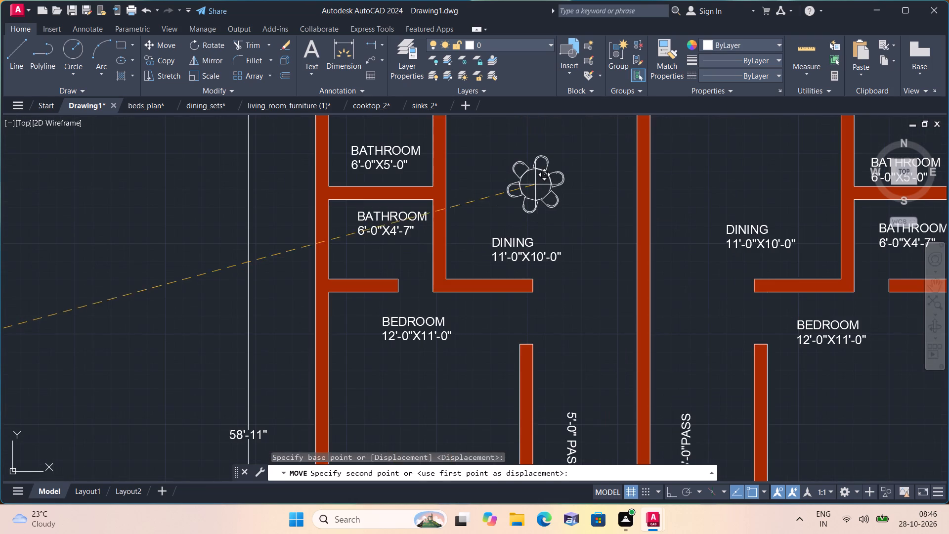
left_click(532, 174)
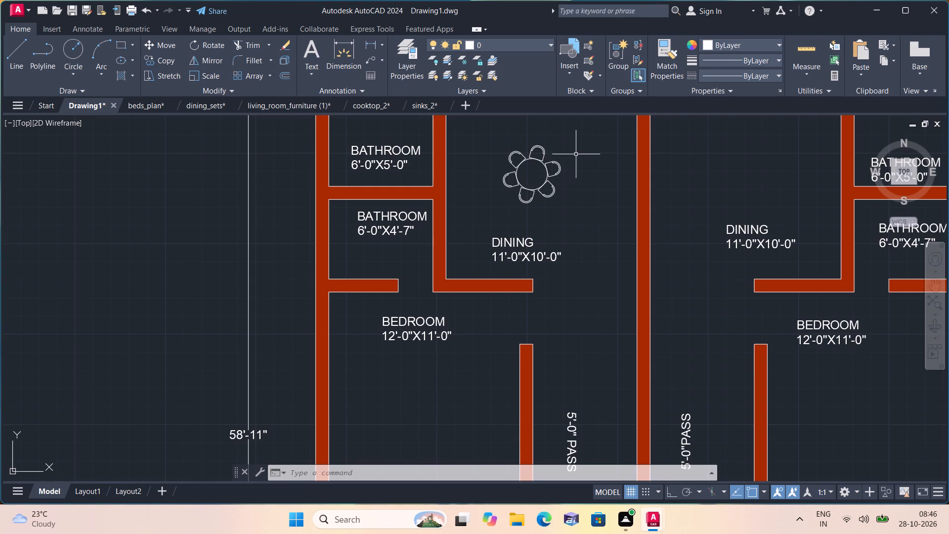
Copy the round dining set from its table centre into the right unit's dining room, above the DINING label.
middle_click_drag(545, 181, 515, 229)
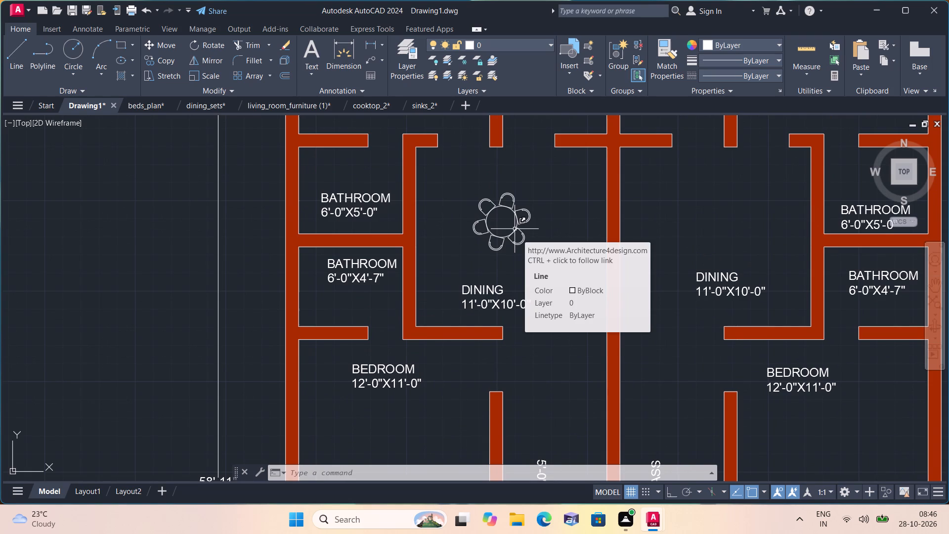
scroll(536, 227, "up", 2)
left_click(544, 303)
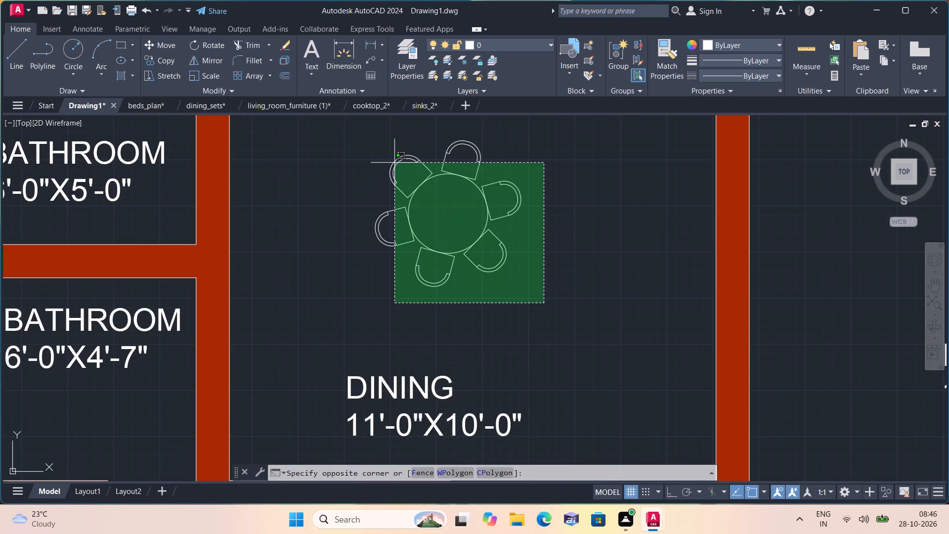
left_click(359, 133)
left_click(153, 58)
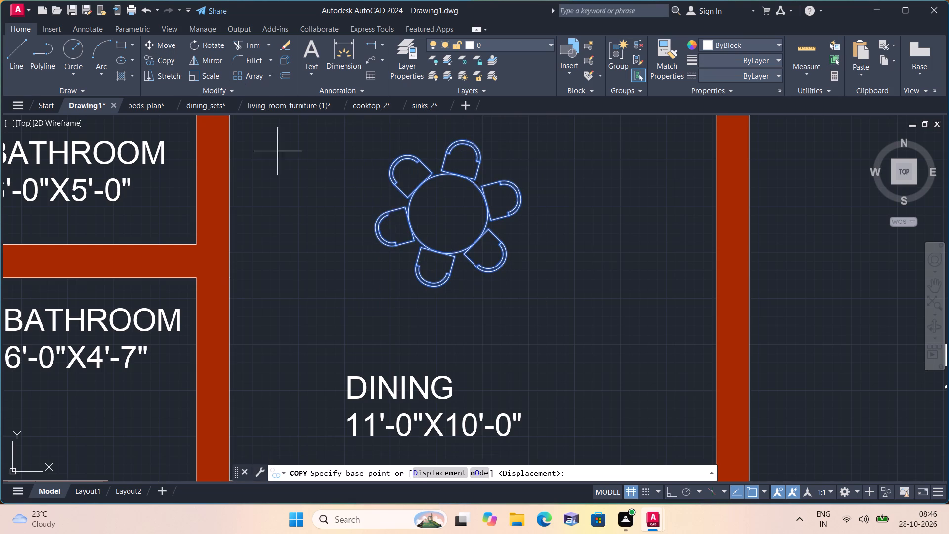
left_click(452, 213)
scroll(452, 213, "down", 3)
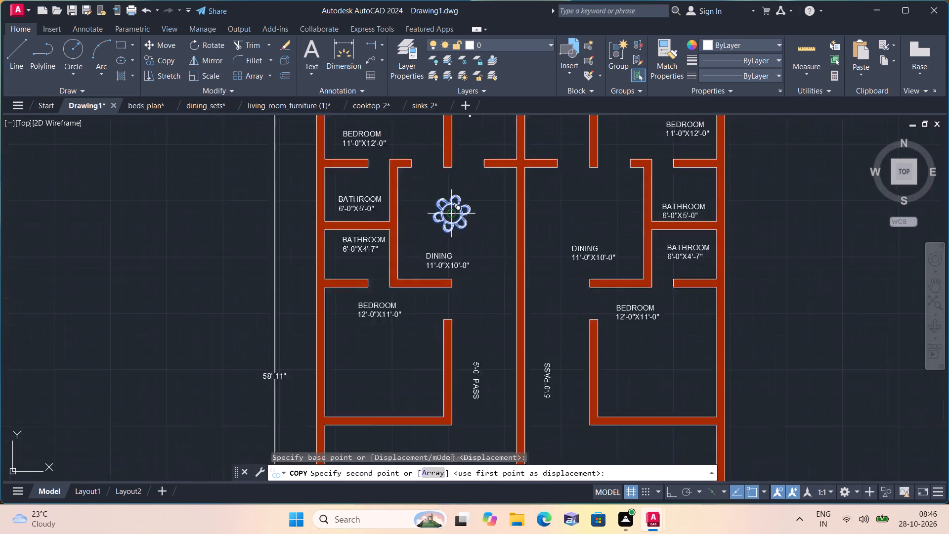
scroll(452, 219, "down", 2)
scroll(552, 214, "up", 3)
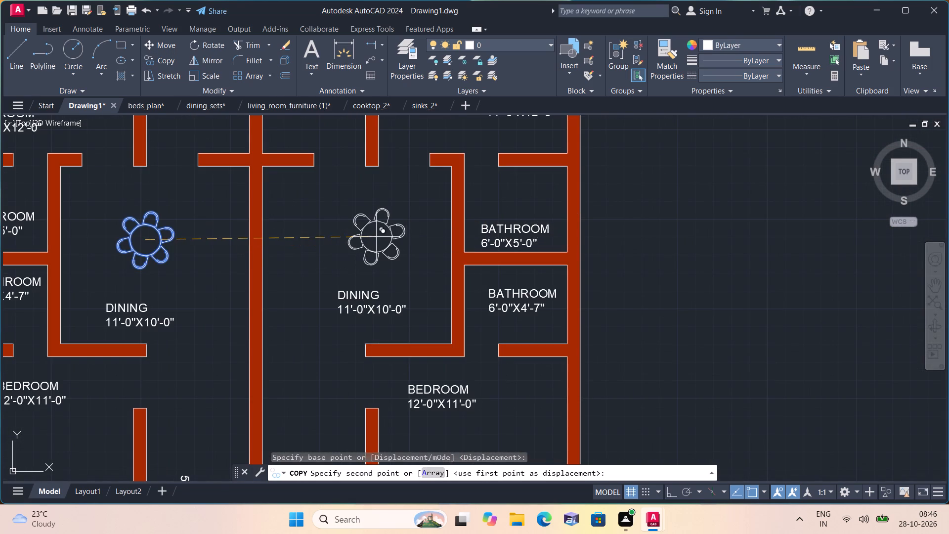
left_click(376, 230)
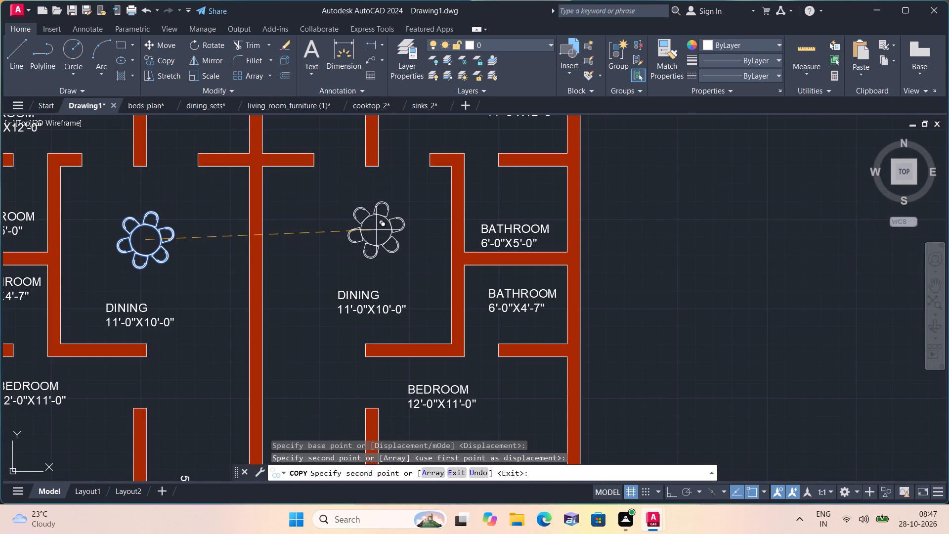
key("Escape")
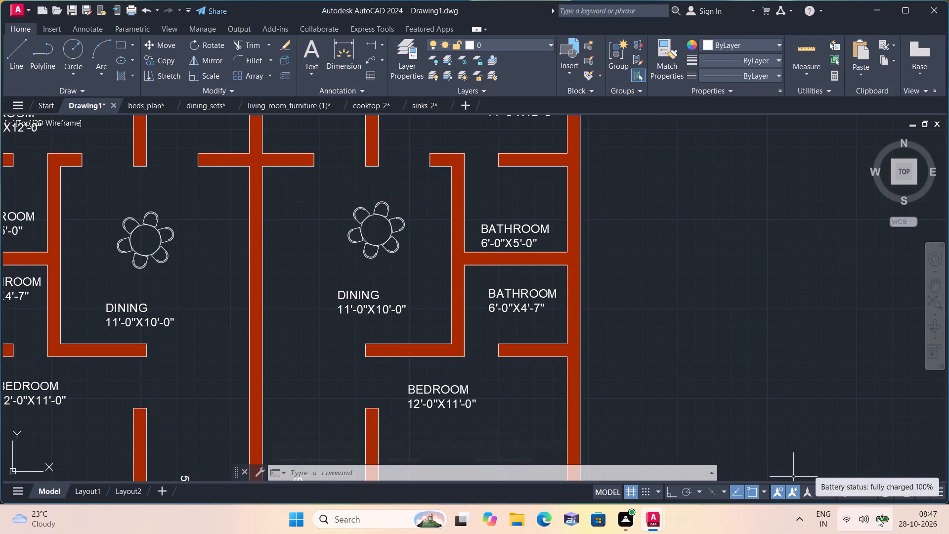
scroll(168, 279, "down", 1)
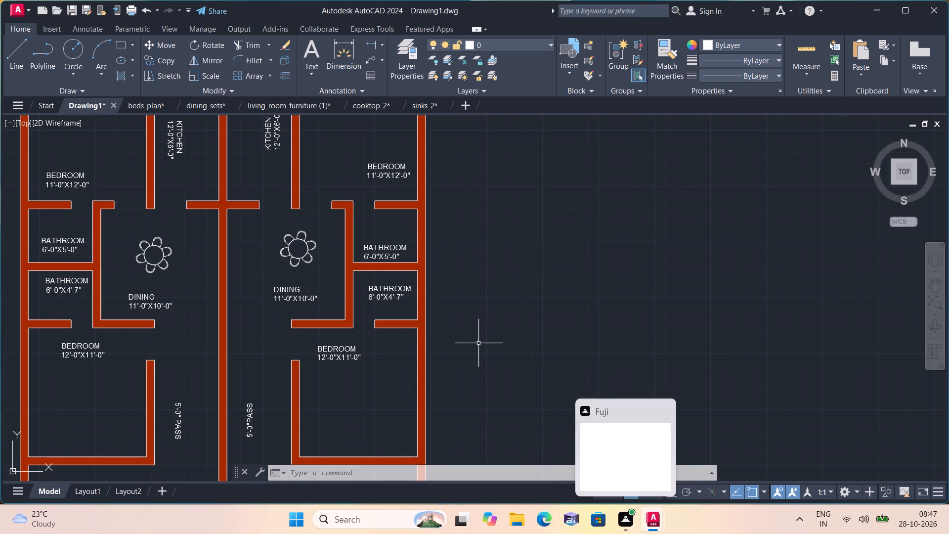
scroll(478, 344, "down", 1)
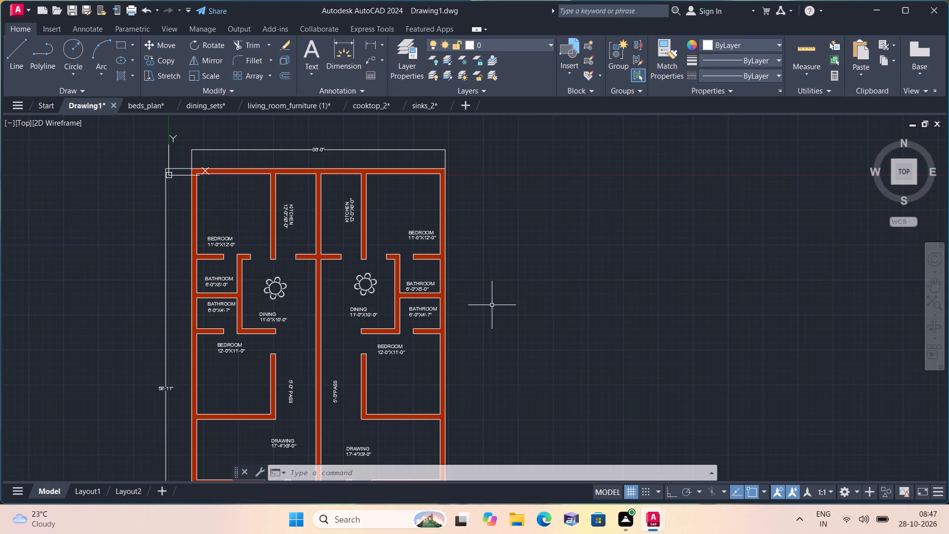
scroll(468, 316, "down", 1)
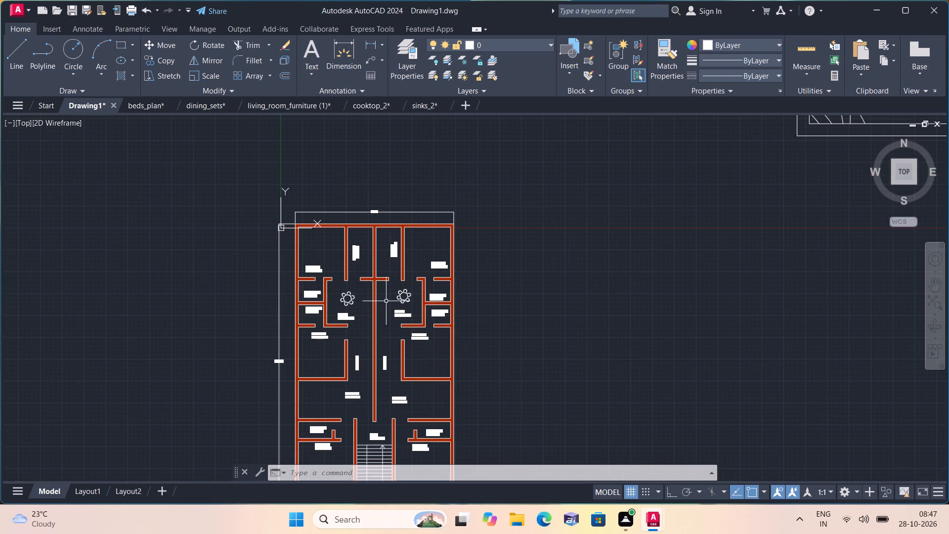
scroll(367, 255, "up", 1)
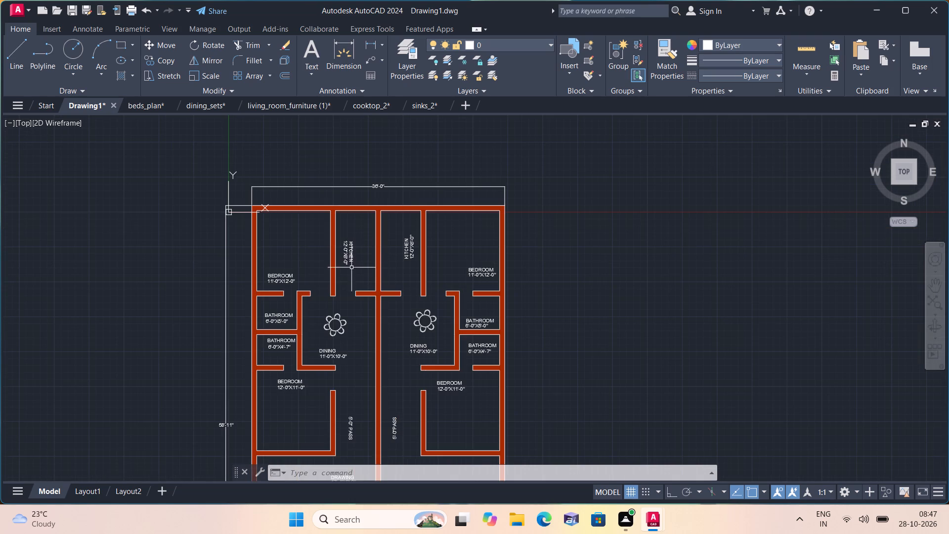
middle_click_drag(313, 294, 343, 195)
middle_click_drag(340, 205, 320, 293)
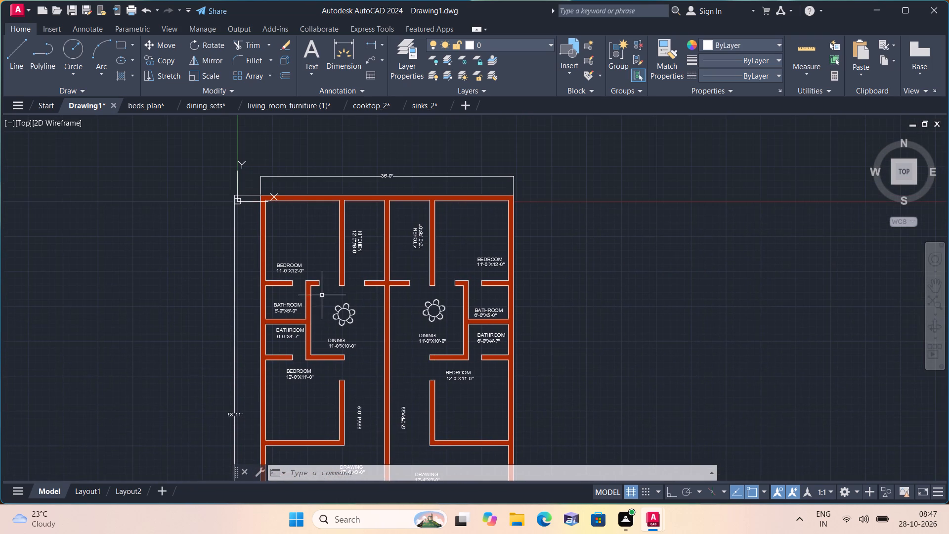
Close the sinks_2, cooktop_2, living_room_furniture (1) and dining_sets drawings, saving the changes to each.
left_click(446, 106)
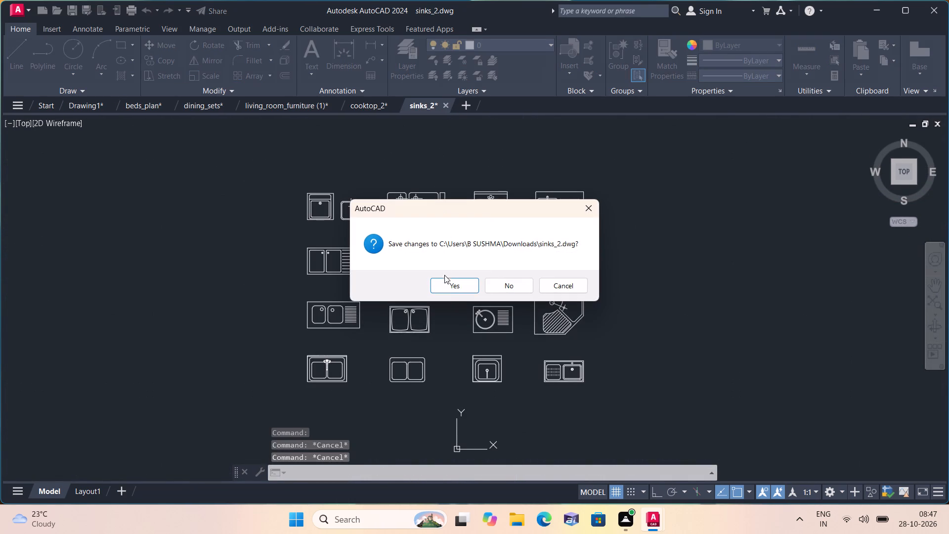
left_click(448, 288)
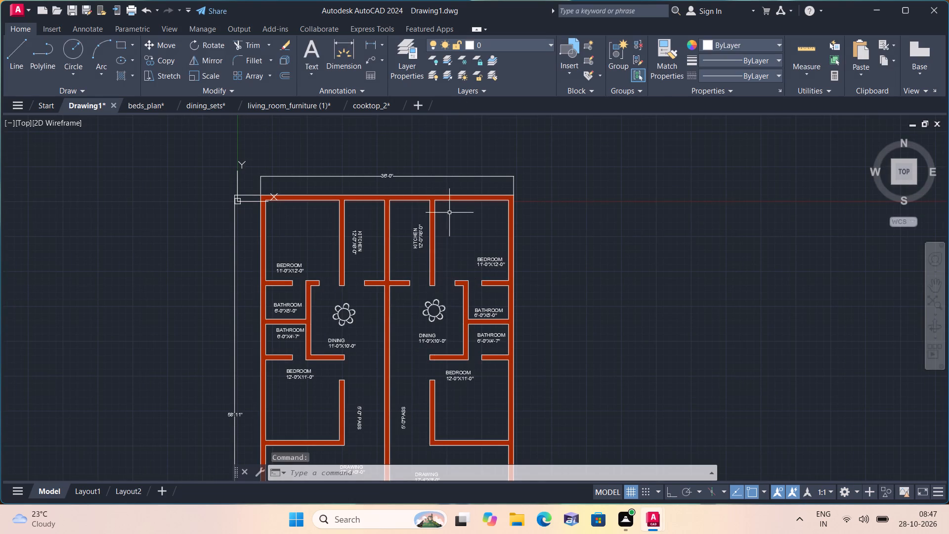
left_click(397, 107)
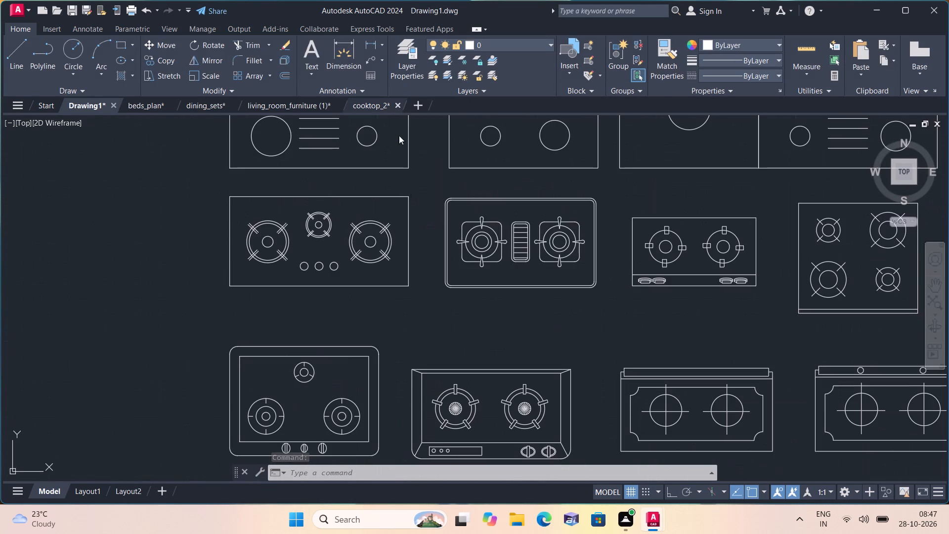
left_click(443, 283)
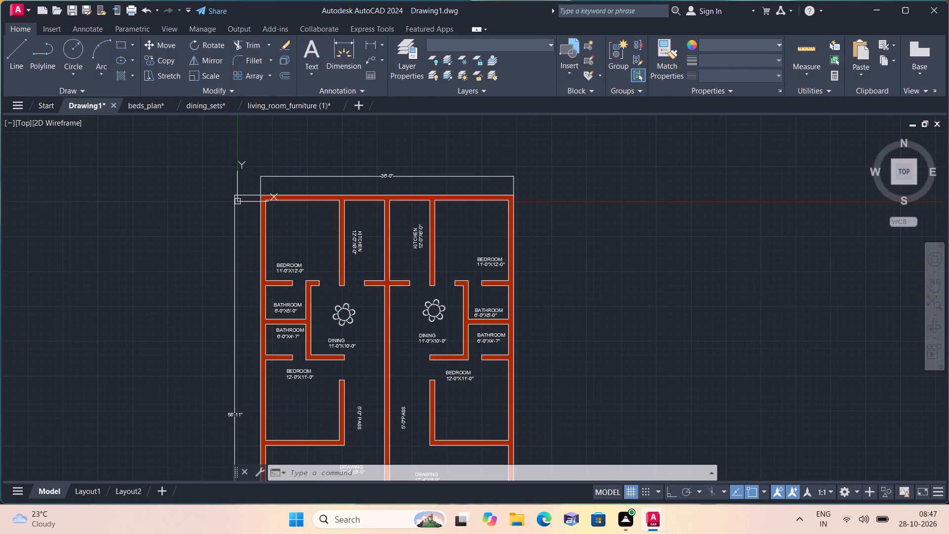
left_click(339, 103)
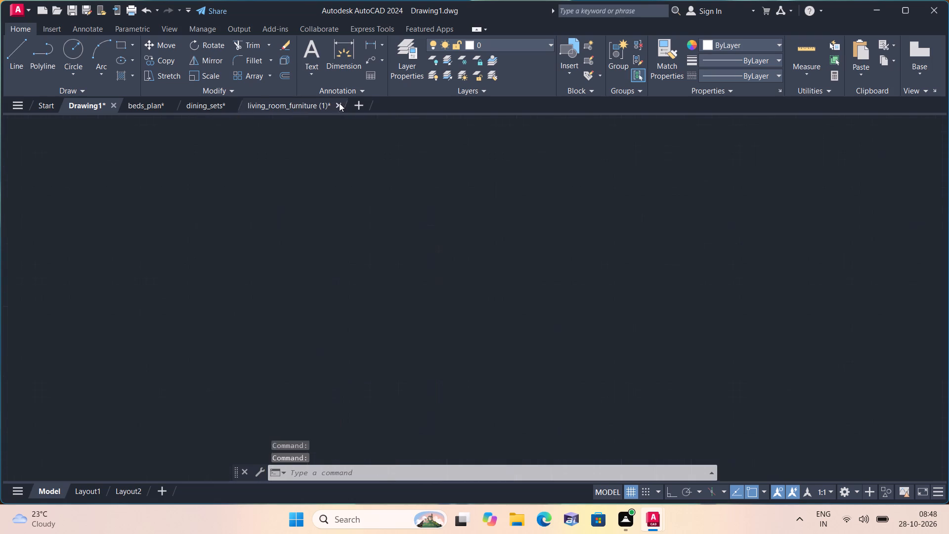
left_click(431, 290)
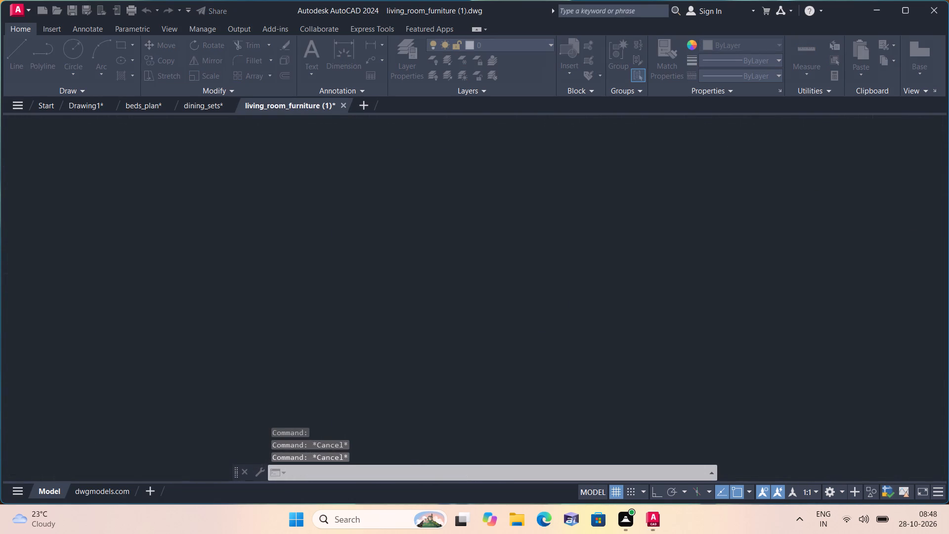
left_click(236, 104)
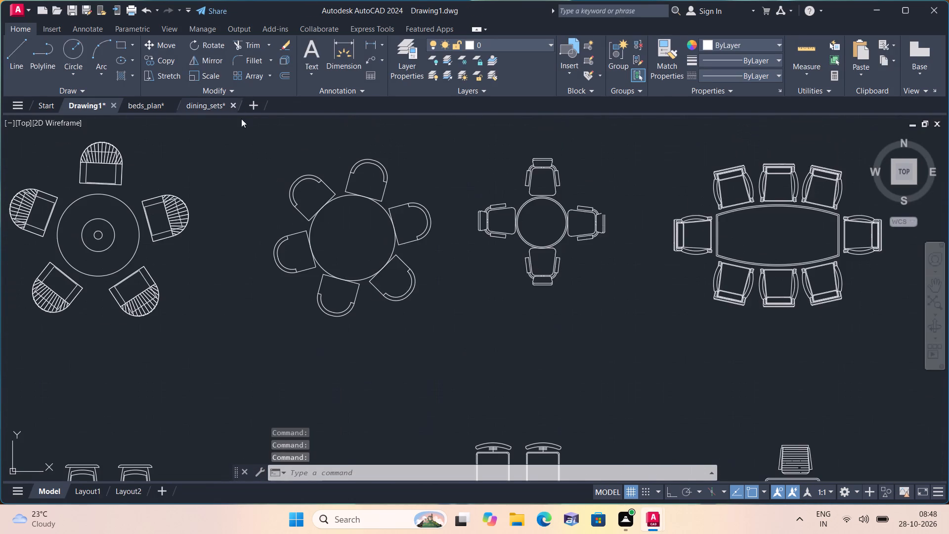
left_click(440, 285)
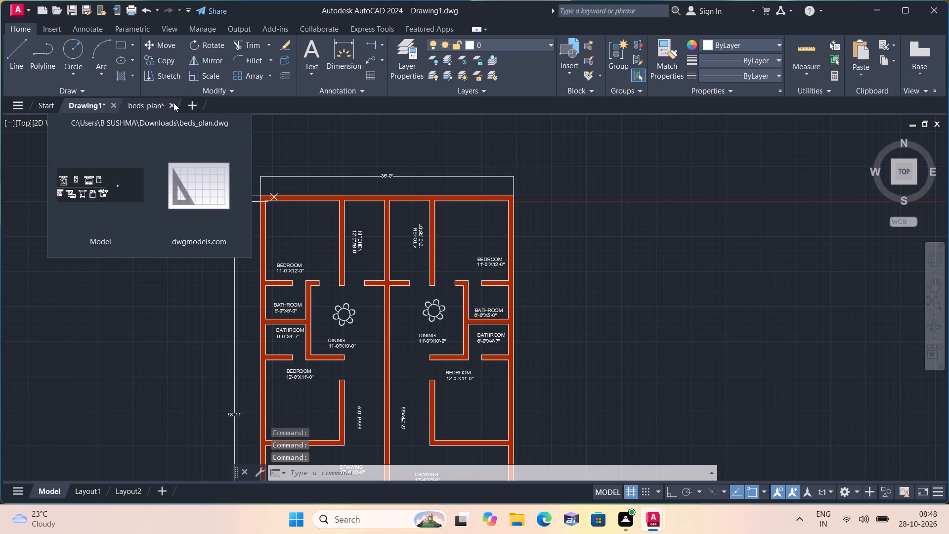
Close the beds_plan drawing, saving its changes.
left_click(173, 103)
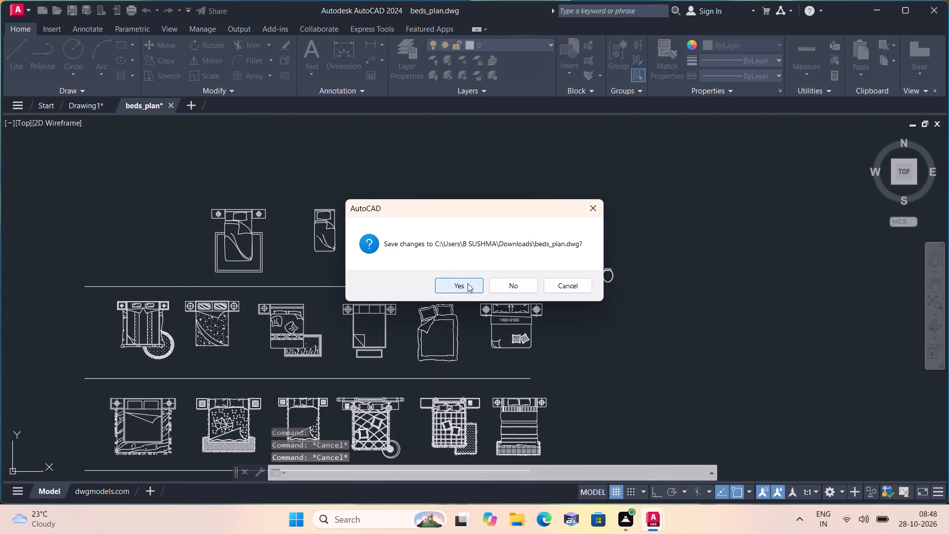
left_click(468, 283)
Scale the left unit's round dining set up freehand to roughly 1.9 times its current size about the table's centre.
scroll(457, 285, "up", 1)
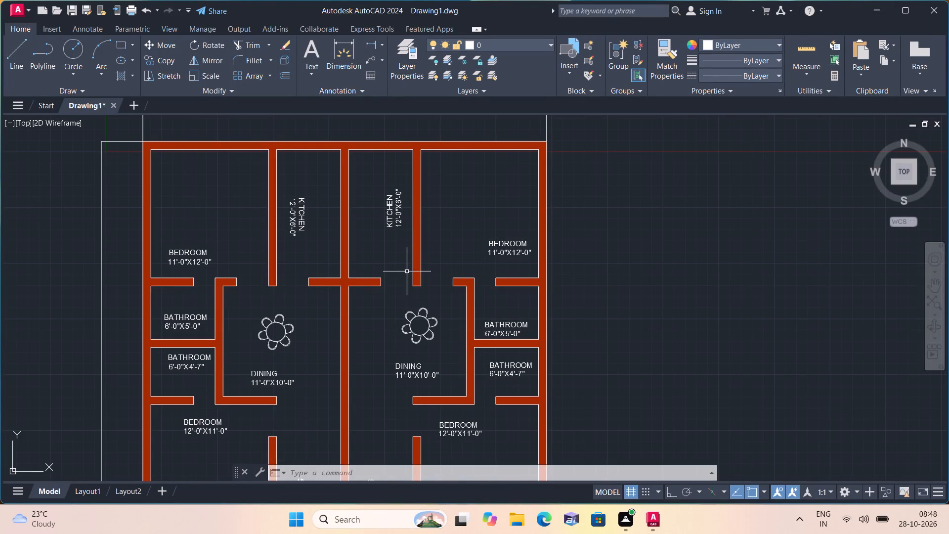
middle_click_drag(196, 224, 240, 237)
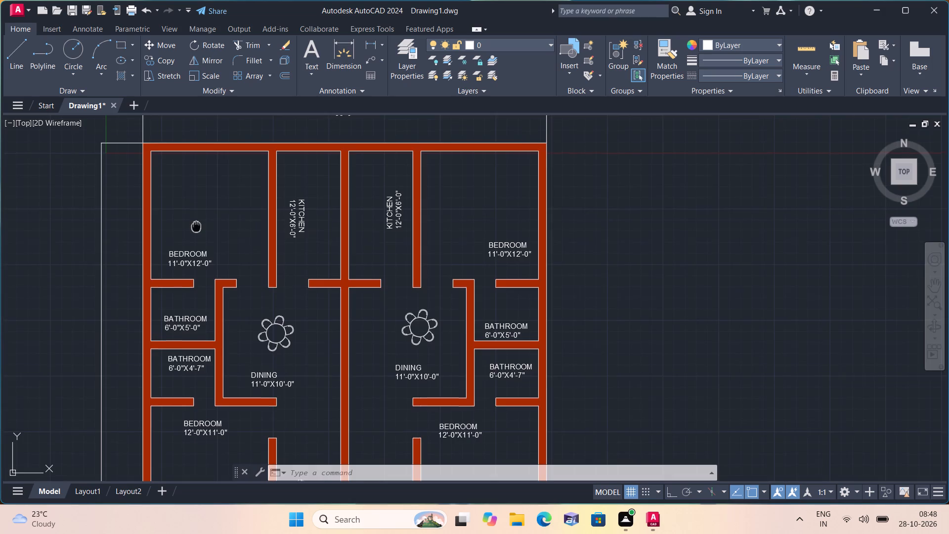
middle_click_drag(240, 237, 341, 193)
scroll(341, 194, "down", 1)
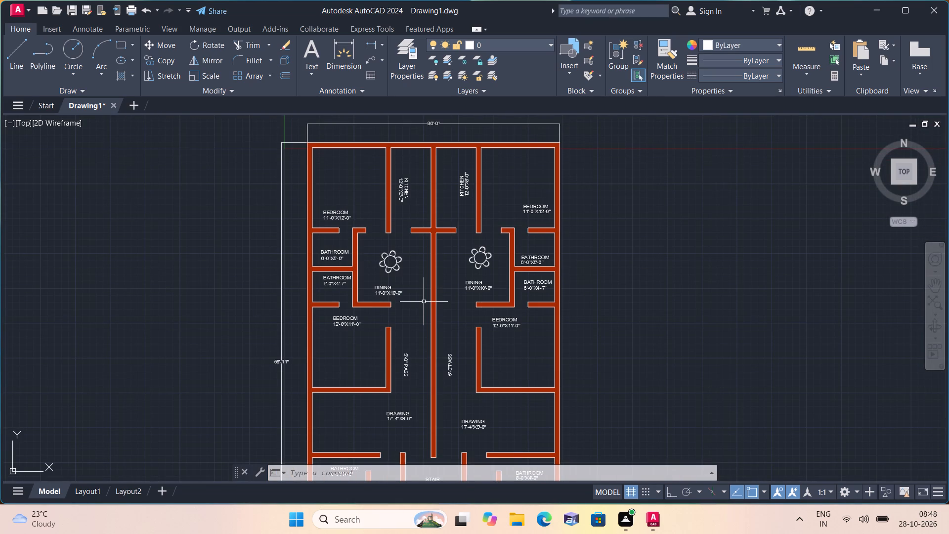
middle_click_drag(442, 311, 407, 286)
scroll(338, 206, "up", 3)
middle_click_drag(437, 325, 419, 289)
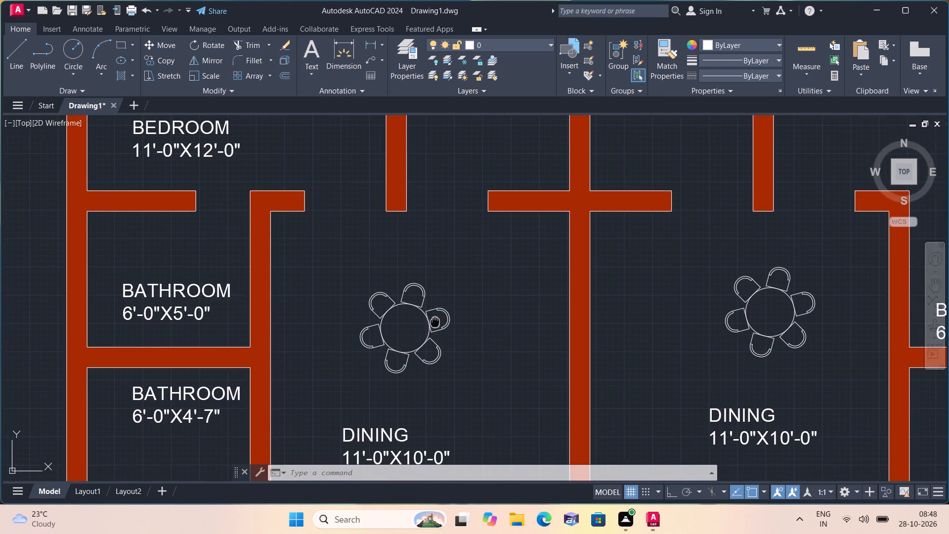
middle_click_drag(419, 289, 403, 248)
left_click_drag(431, 316, 425, 306)
left_click(290, 173)
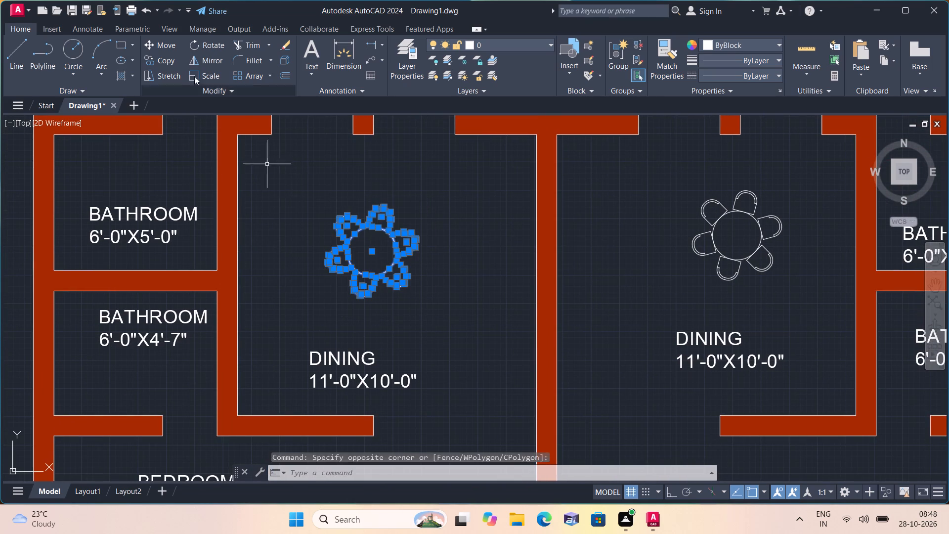
left_click(207, 72)
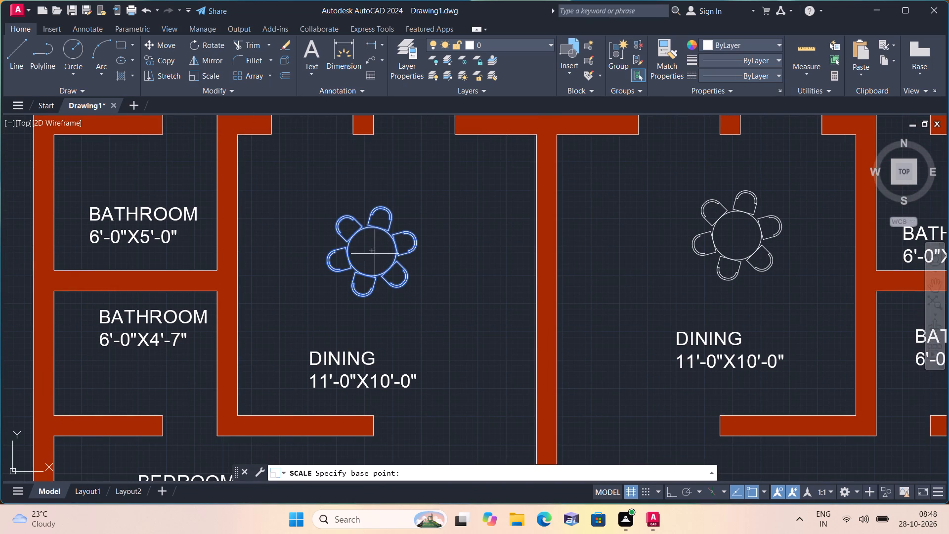
left_click(368, 248)
left_click(448, 293)
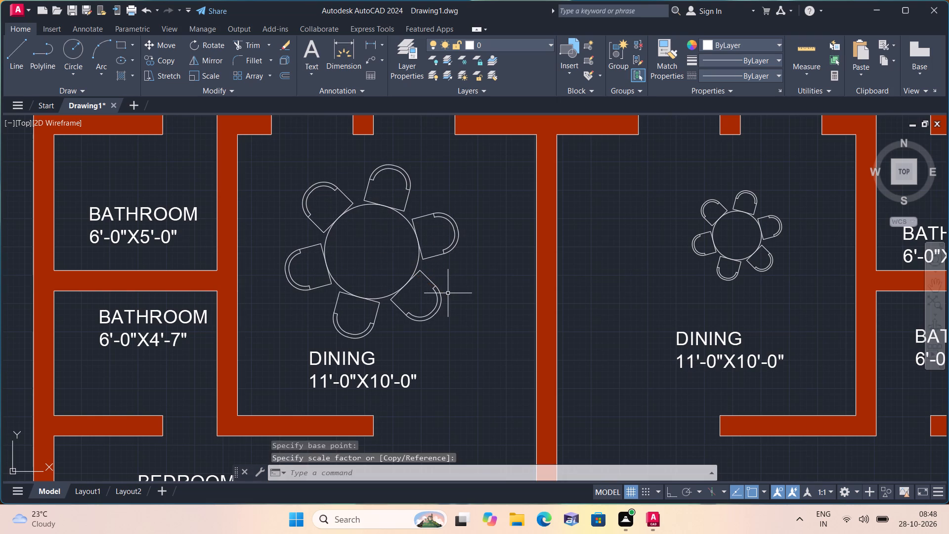
Scale the right unit's round dining set up freehand to roughly 1.8 times its current size from near the table's centre.
middle_click_drag(725, 285, 614, 335)
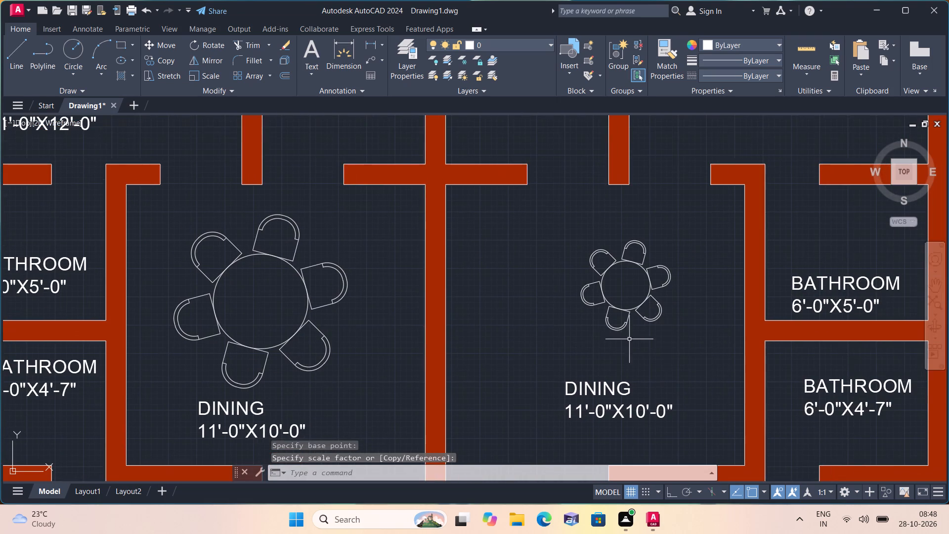
left_click_drag(688, 355, 679, 342)
left_click(567, 212)
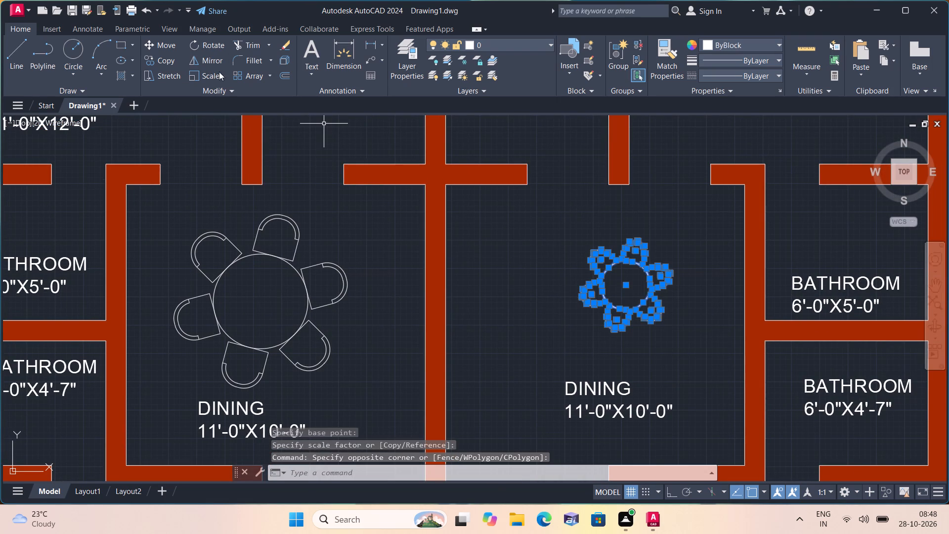
left_click(203, 73)
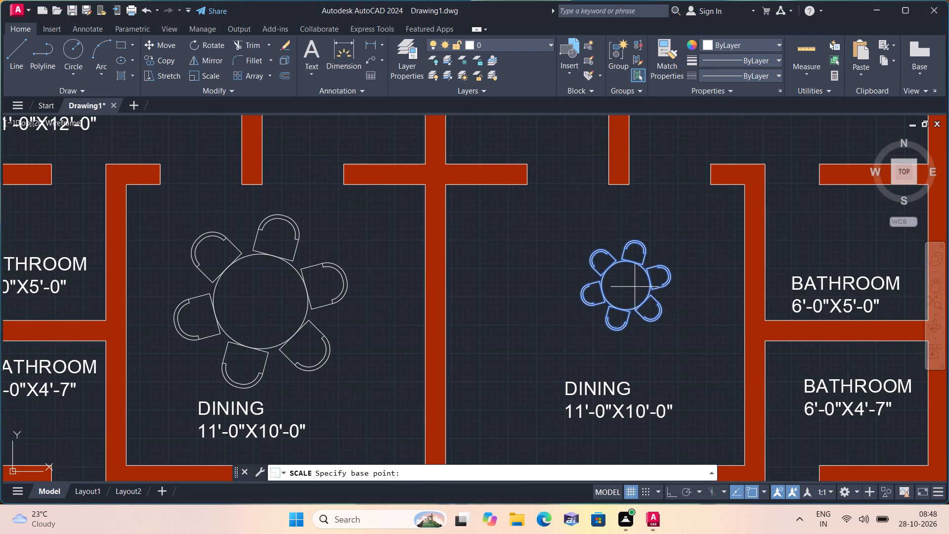
left_click(632, 285)
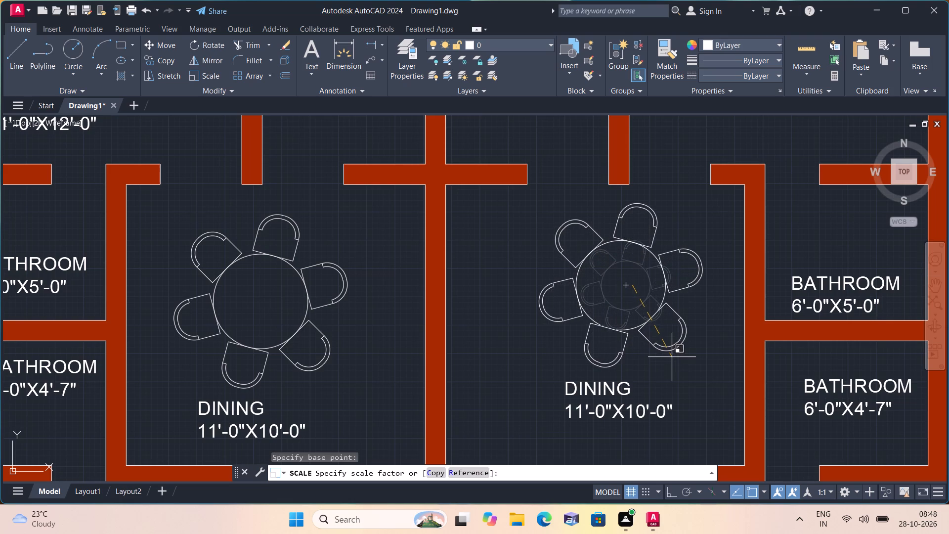
left_click(672, 357)
Scale the loose cooktop outside the floor plan down freehand to roughly 8% of its current size about its middle.
scroll(672, 357, "down", 1)
middle_click_drag(671, 357, 649, 306)
scroll(649, 315, "down", 2)
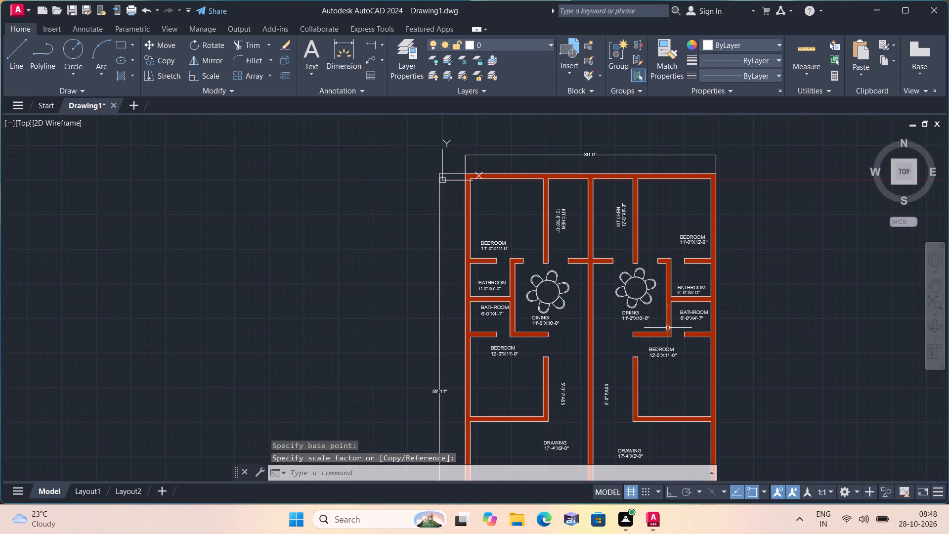
middle_click_drag(667, 328, 531, 271)
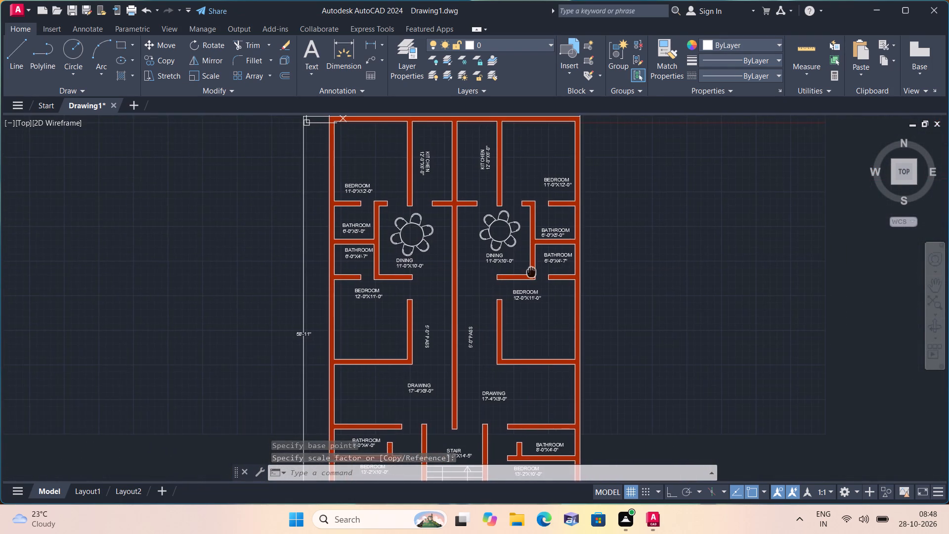
middle_click_drag(531, 271, 531, 272)
scroll(530, 274, "down", 2)
middle_click_drag(572, 260, 517, 390)
scroll(569, 266, "down", 1)
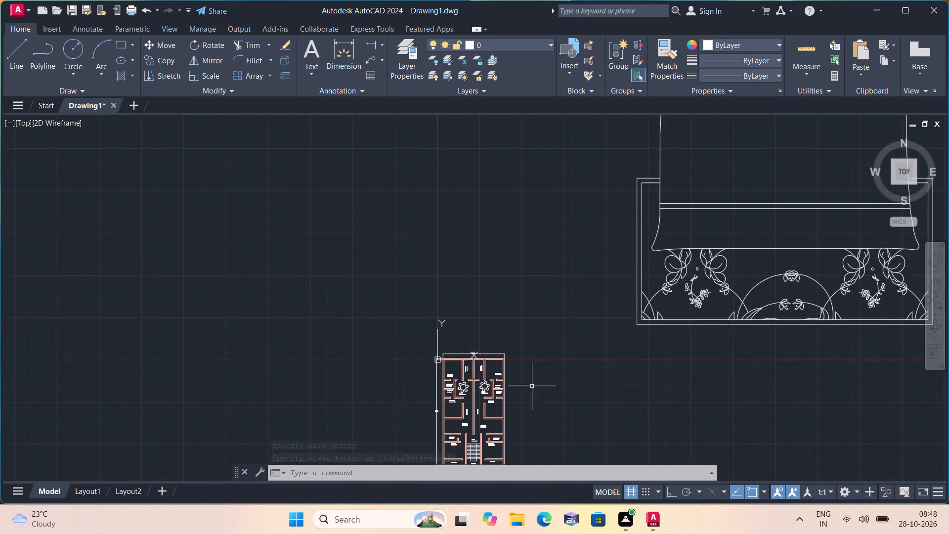
scroll(537, 368, "down", 1)
middle_click_drag(515, 352, 385, 334)
scroll(385, 334, "down", 2)
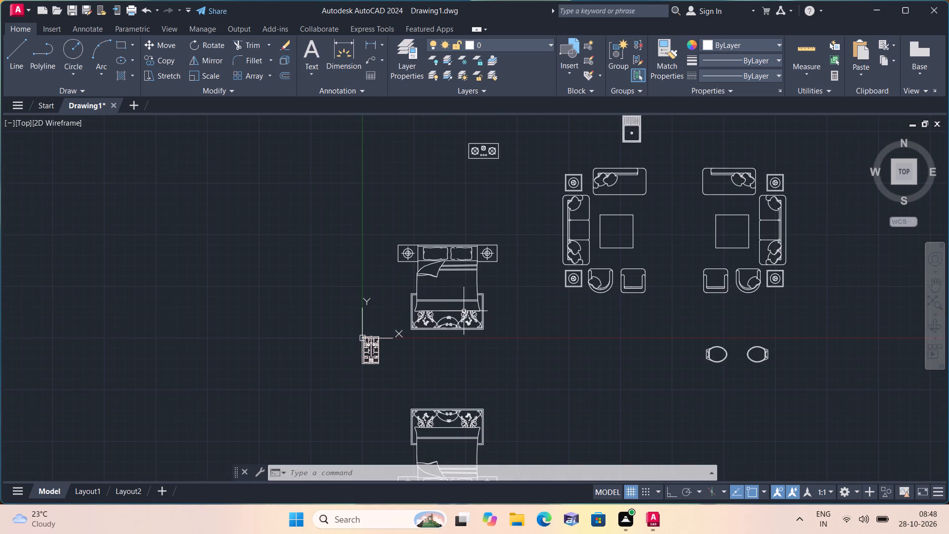
scroll(522, 171, "up", 2)
middle_click_drag(490, 171, 536, 341)
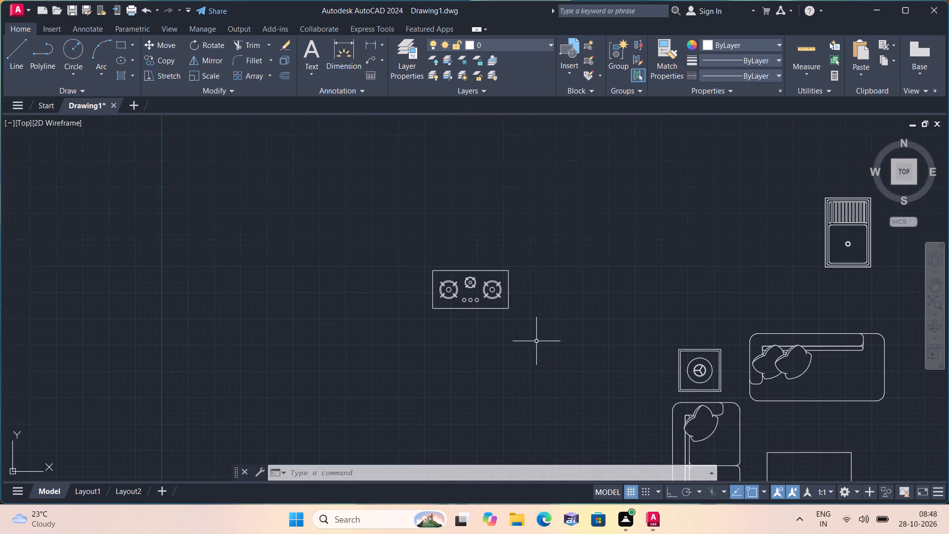
left_click_drag(546, 340, 518, 300)
left_click(407, 222)
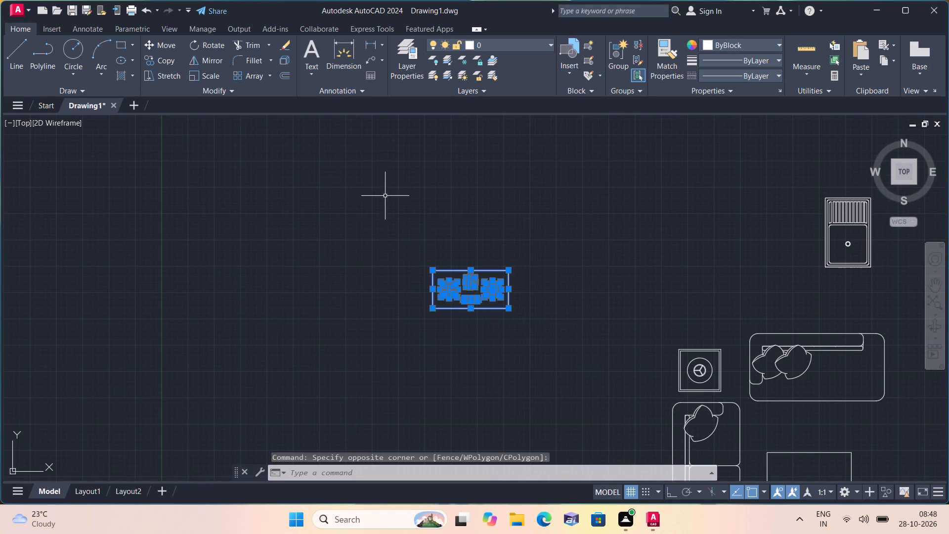
left_click(212, 76)
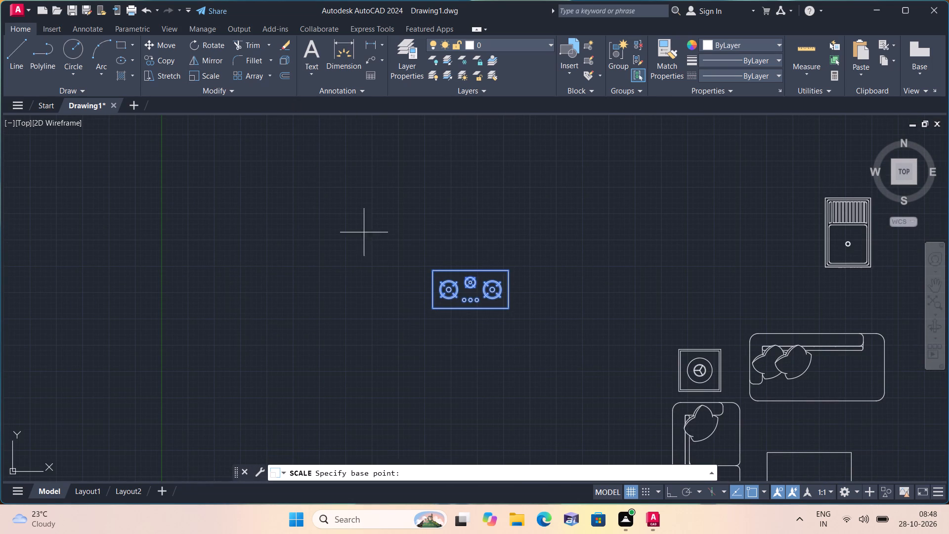
scroll(466, 302, "up", 3)
left_click(465, 282)
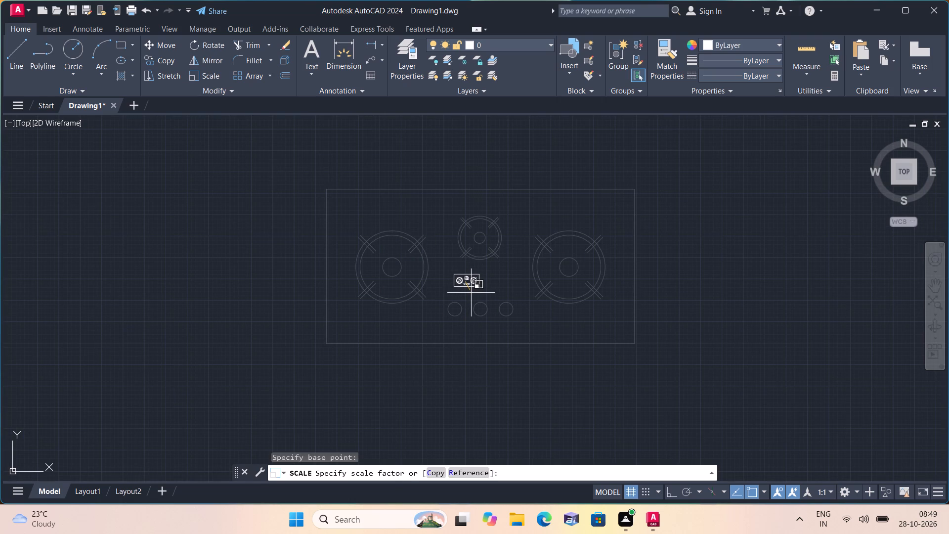
left_click(471, 291)
Move the reduced cooktop into the left unit's kitchen, just below the top wall and above the KITCHEN label.
left_click(484, 298)
left_click(398, 225)
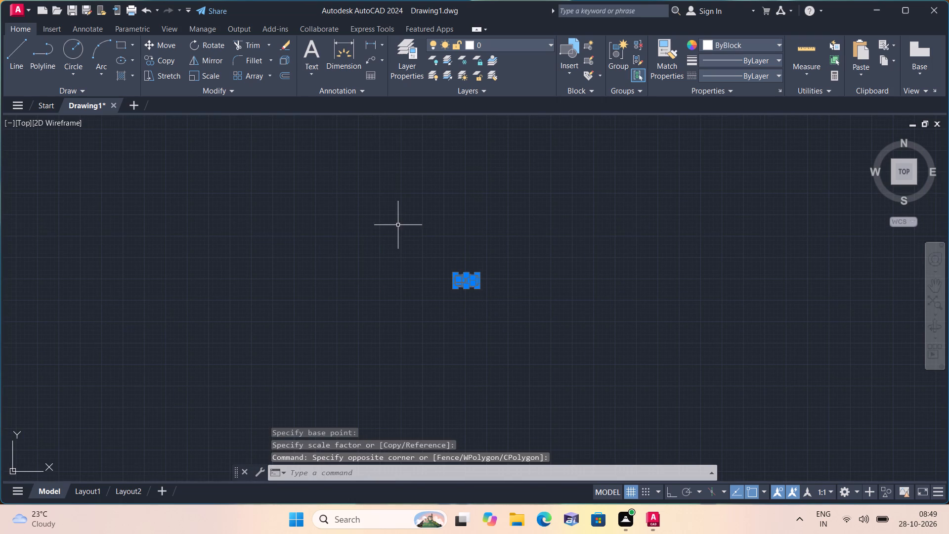
left_click(151, 42)
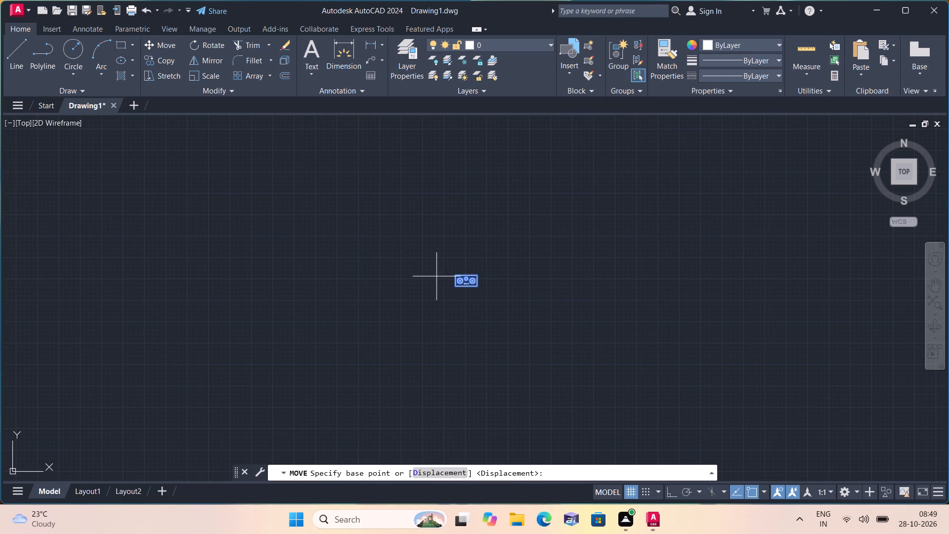
left_click(473, 278)
scroll(448, 285, "down", 2)
middle_click_drag(415, 283, 475, 173)
scroll(513, 182, "down", 3)
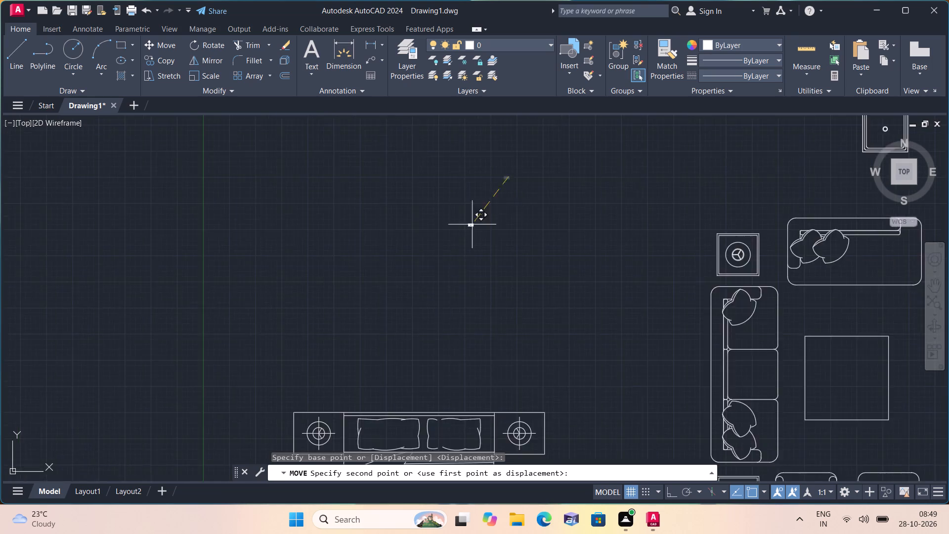
scroll(358, 378, "up", 3)
middle_click_drag(370, 397, 394, 185)
scroll(415, 265, "up", 2)
scroll(424, 215, "up", 4)
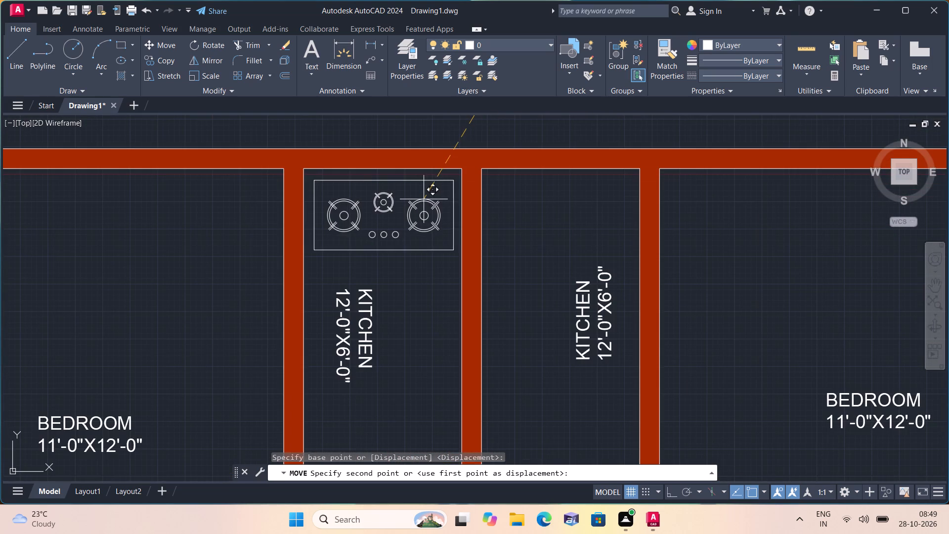
left_click(418, 200)
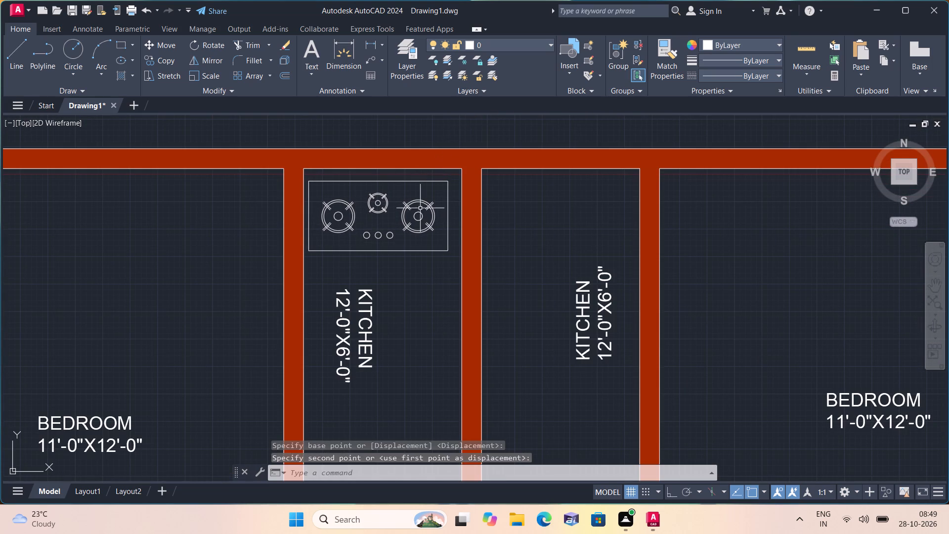
Scale the left kitchen's cooktop down freehand to roughly 45% of its current size about its middle.
middle_click_drag(411, 223, 434, 227)
scroll(447, 234, "up", 1)
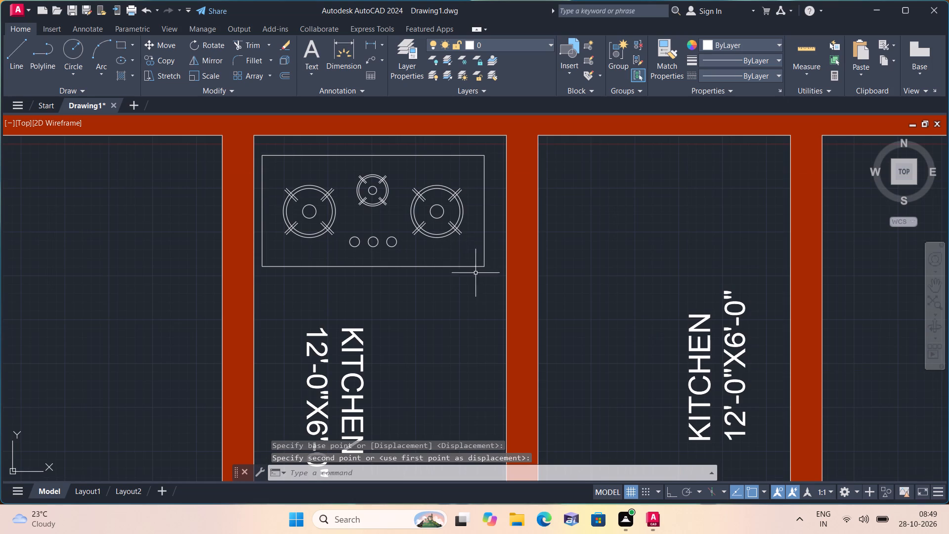
left_click(484, 280)
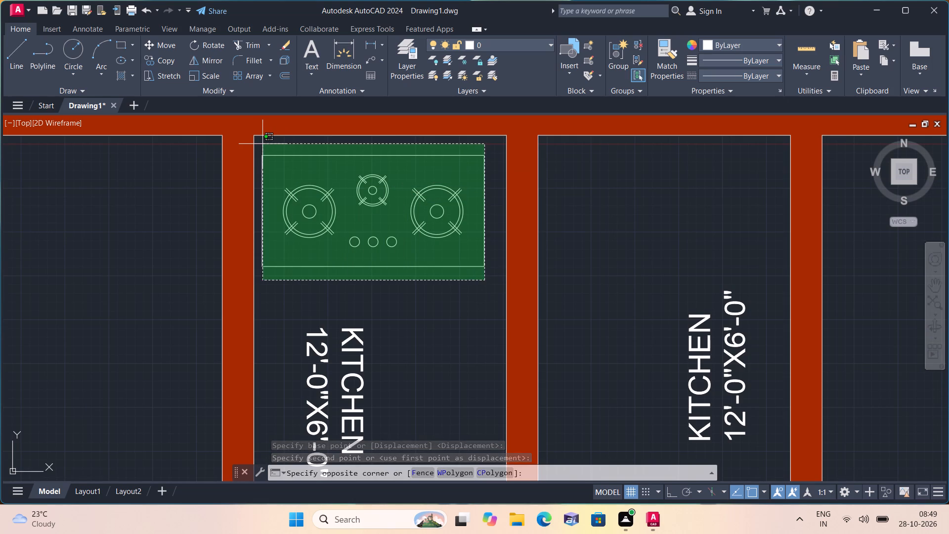
left_click(262, 144)
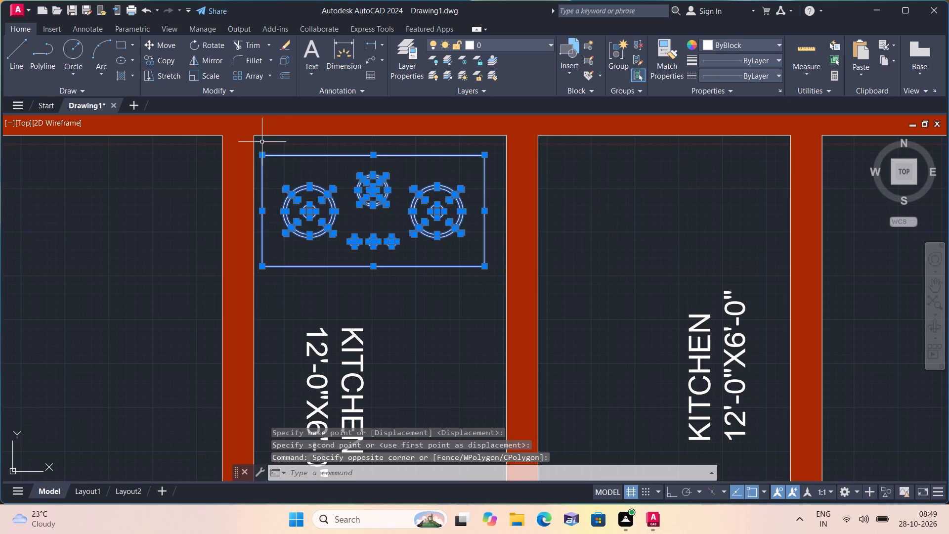
left_click(210, 74)
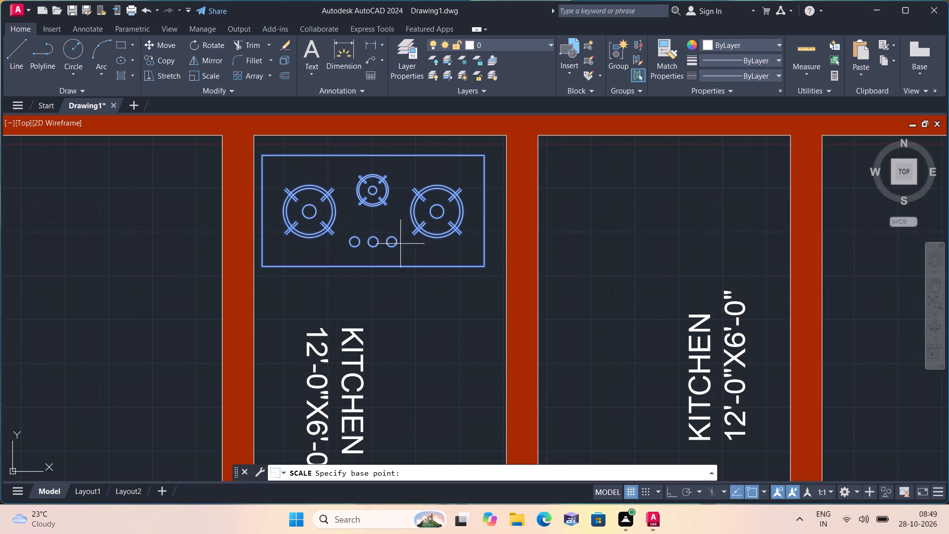
left_click(388, 211)
left_click(412, 247)
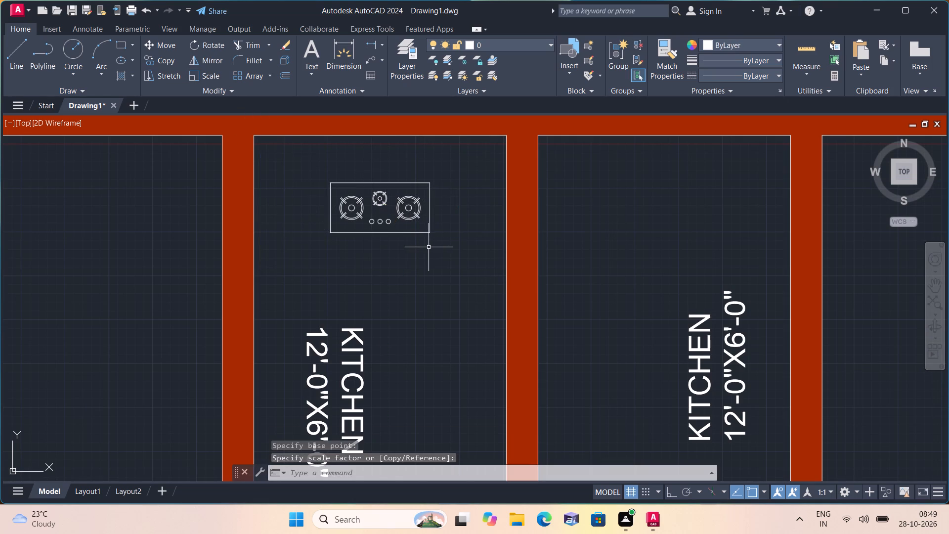
Move the cooktop into the upper-left corner of the left unit's kitchen, leaving a small gap to both walls.
left_click(435, 247)
left_click(294, 165)
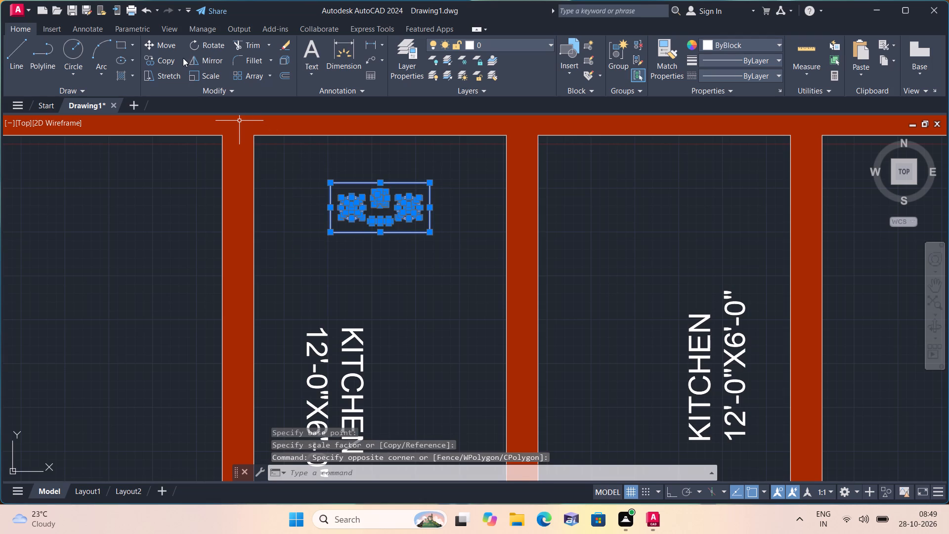
left_click(165, 41)
left_click(381, 213)
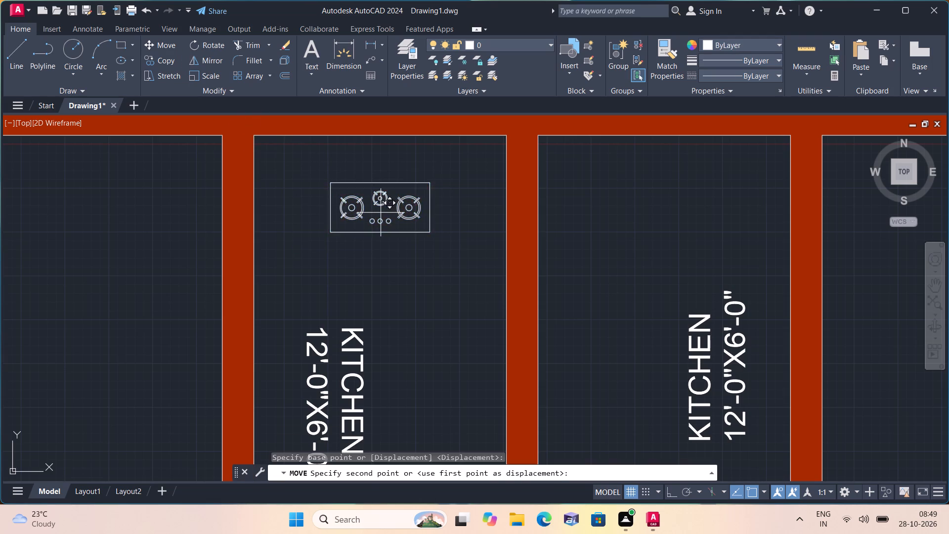
left_click(316, 178)
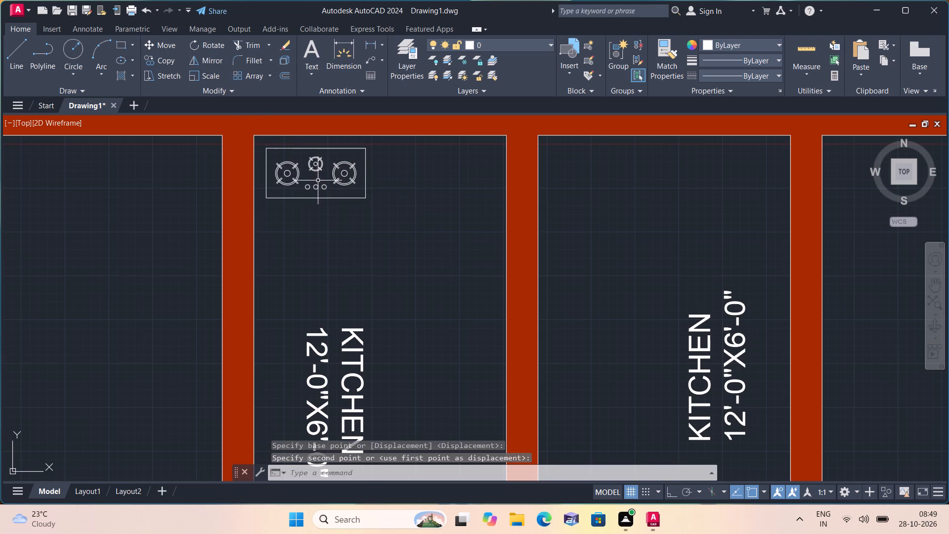
Copy the left kitchen's cooktop into the upper-right corner of the right unit's kitchen, leaving a small gap to both walls.
scroll(359, 203, "up", 1)
left_click(387, 219)
middle_click_drag(299, 141, 339, 219)
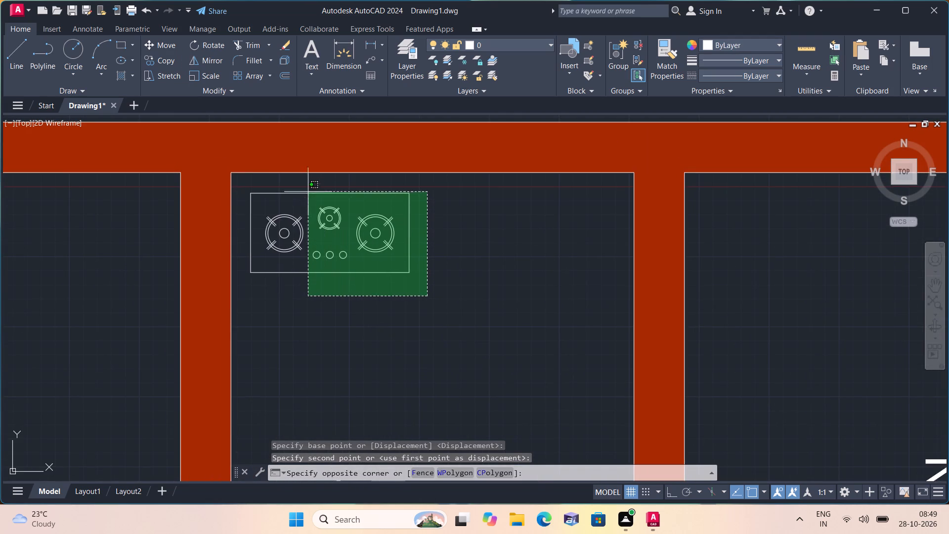
left_click(243, 180)
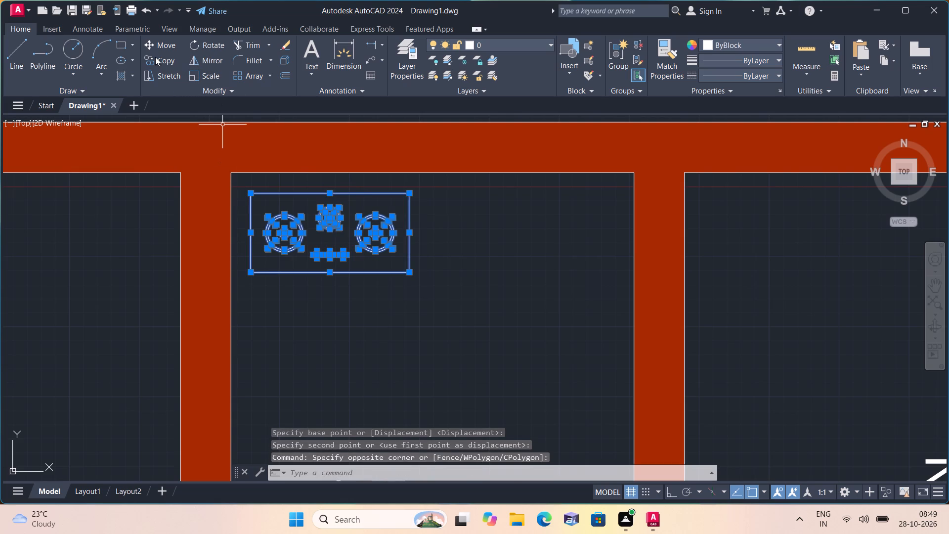
left_click(155, 57)
left_click(326, 240)
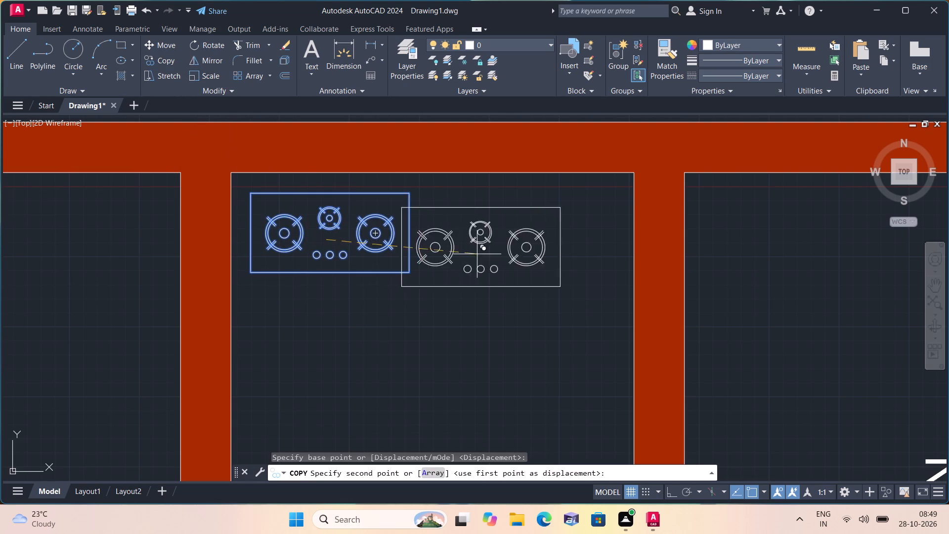
middle_click_drag(786, 246, 662, 258)
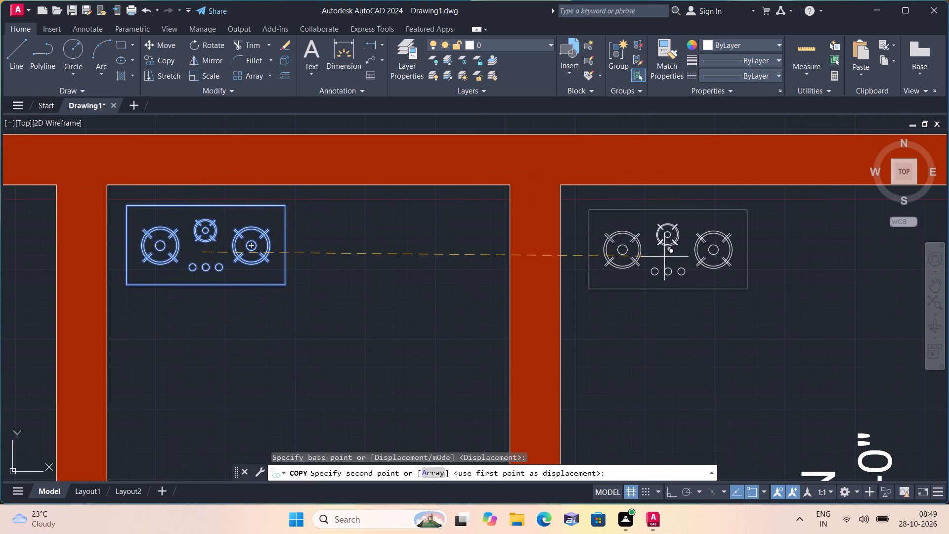
middle_click_drag(697, 253, 500, 264)
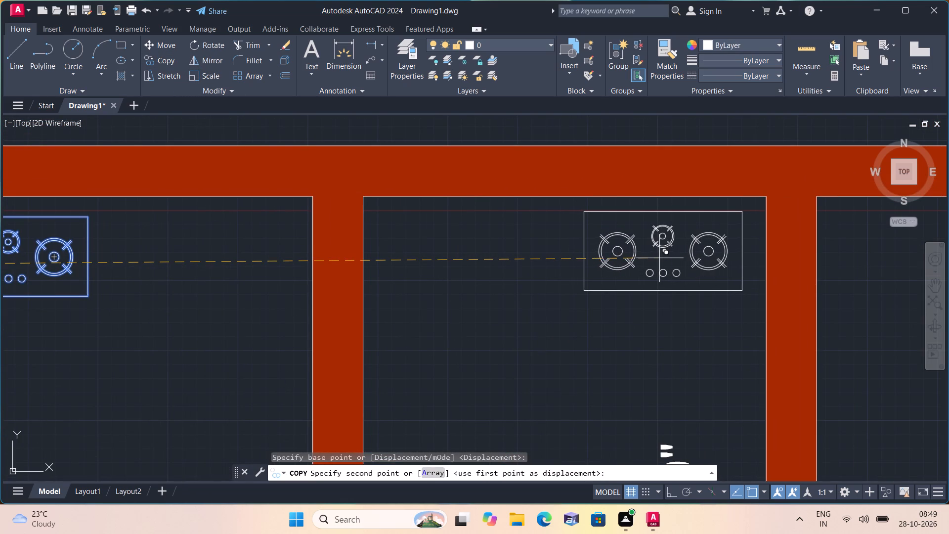
left_click(665, 258)
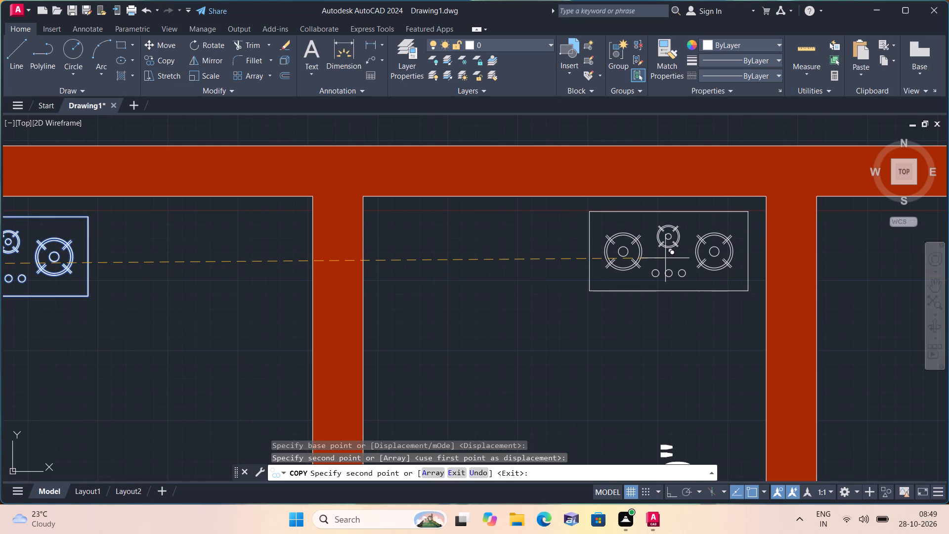
key("Escape")
Scale the loose kitchen sink above the sofa sets down freehand to roughly 5% of its current size.
scroll(639, 254, "down", 4)
middle_click_drag(648, 283, 500, 273)
scroll(583, 274, "down", 3)
middle_click_drag(521, 264, 304, 339)
scroll(517, 263, "down", 4)
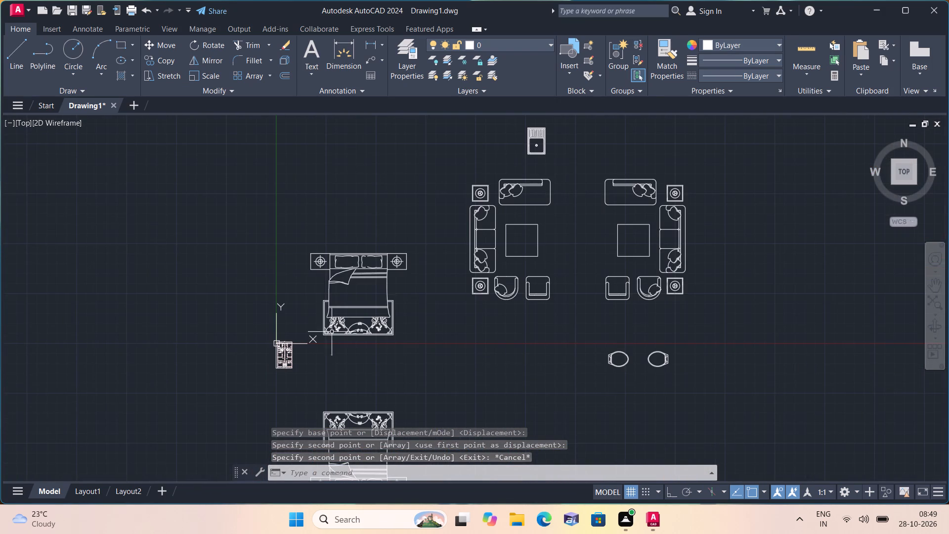
scroll(526, 141, "up", 2)
left_click(532, 156)
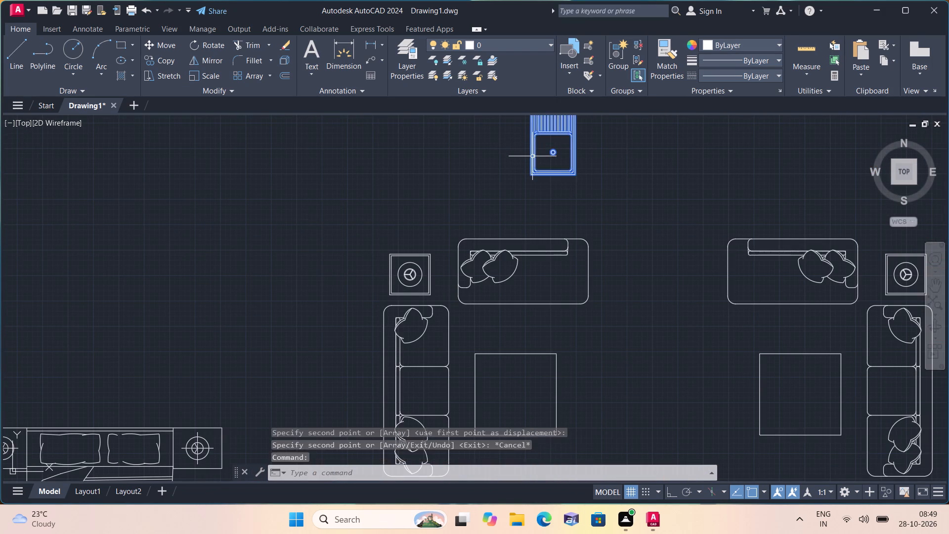
middle_click_drag(532, 156, 471, 277)
left_click(208, 72)
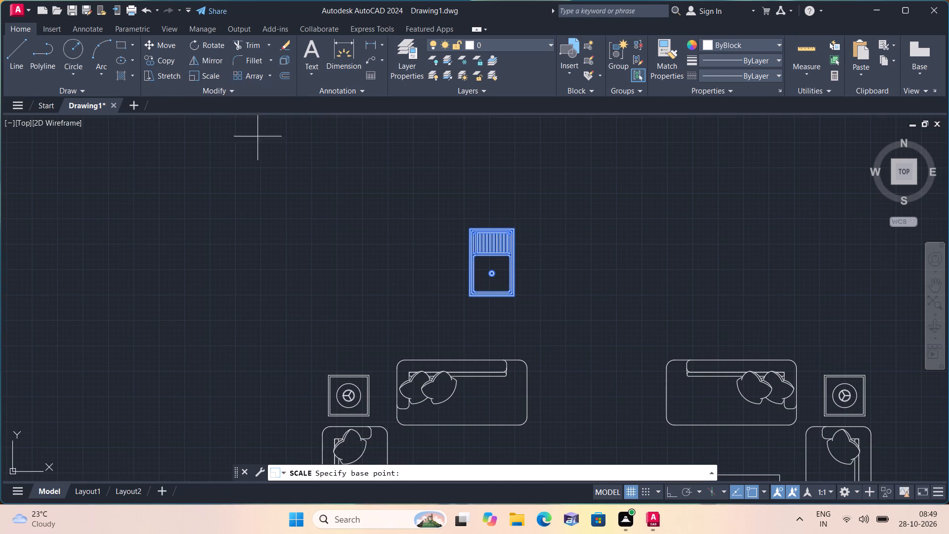
scroll(474, 275, "up", 3)
left_click(481, 281)
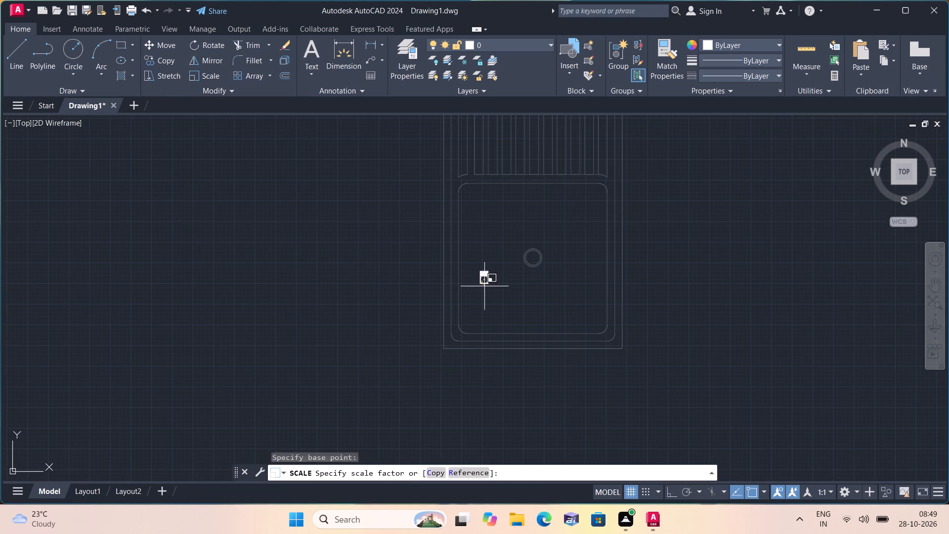
left_click(484, 286)
Move the reduced sink into the left unit's kitchen, below the cooktop and near the wall shared by the two kitchens.
left_click(484, 283)
left_click(488, 272)
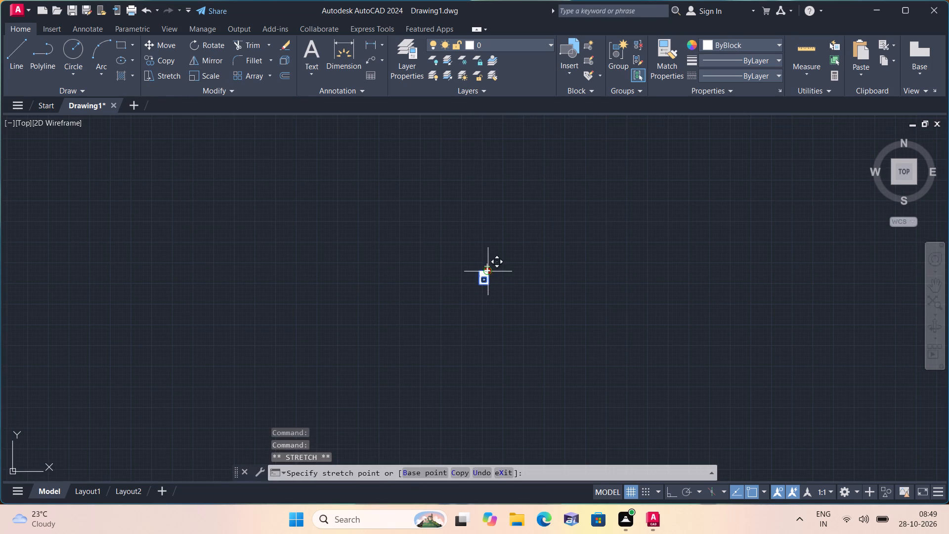
scroll(448, 298, "down", 2)
middle_click_drag(380, 316, 503, 228)
scroll(566, 188, "down", 1)
scroll(495, 266, "down", 1)
middle_click_drag(301, 359, 403, 287)
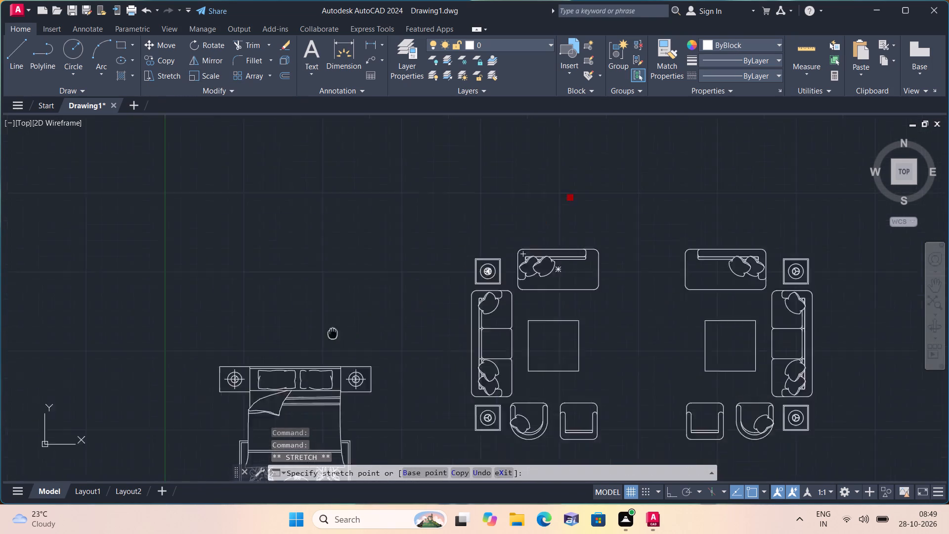
middle_click_drag(403, 287, 590, 204)
scroll(411, 412, "up", 5)
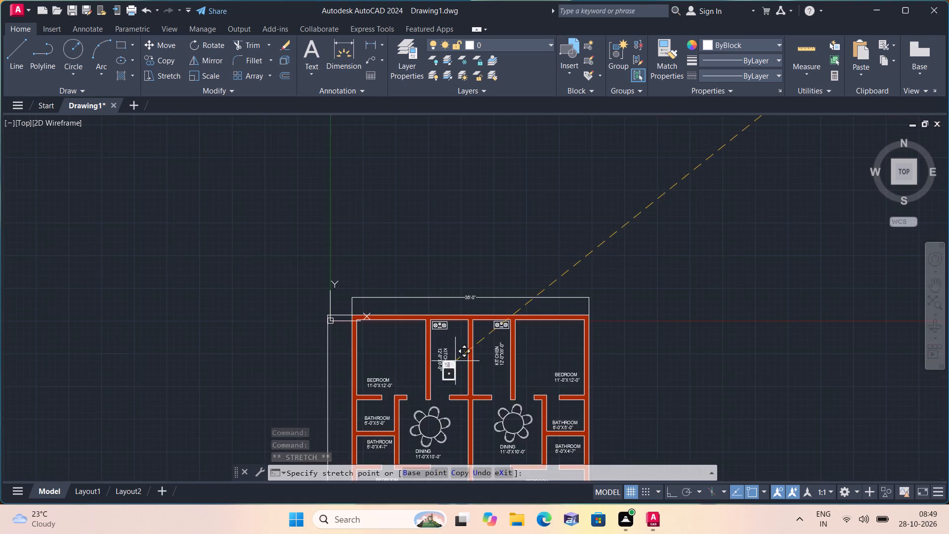
scroll(410, 355, "up", 3)
middle_click_drag(627, 303, 417, 315)
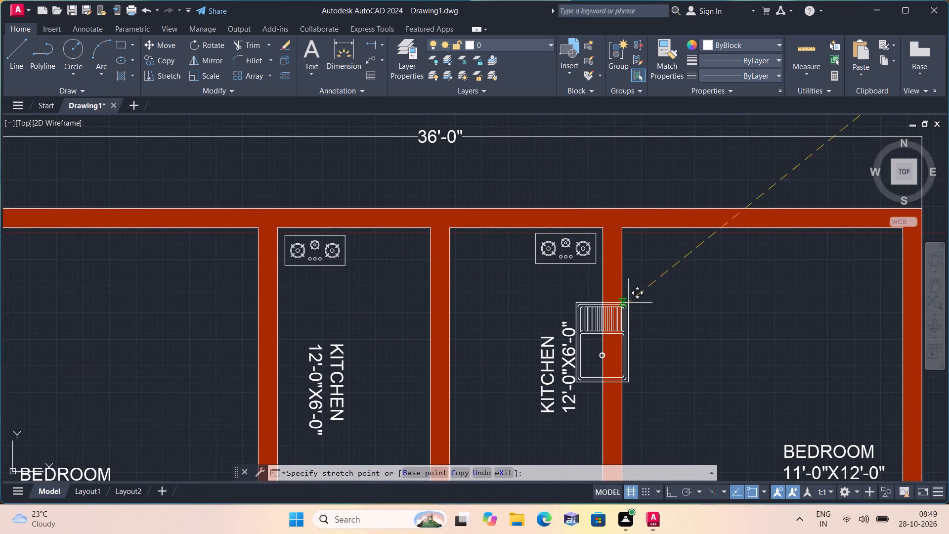
scroll(429, 306, "up", 1)
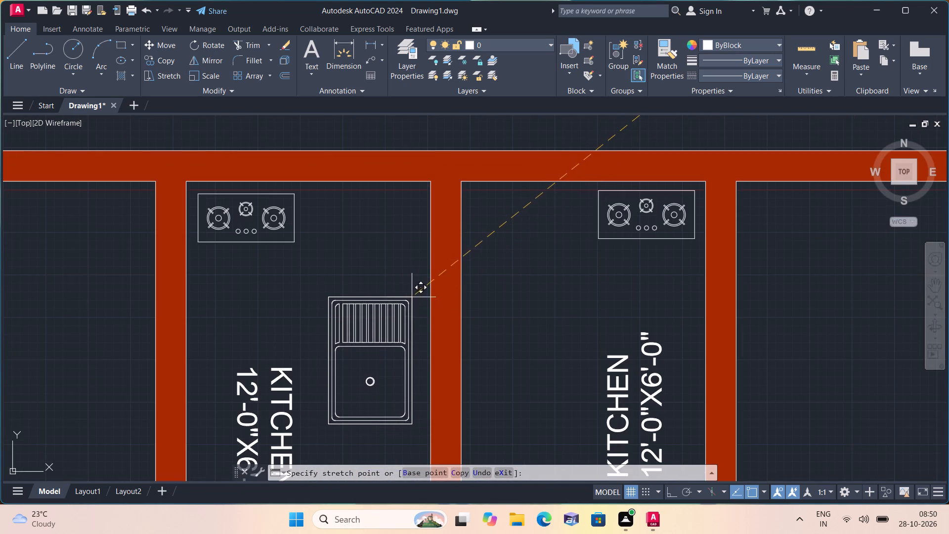
left_click(418, 295)
Scale the left kitchen's sink down freehand to roughly 45% of its current size about a point in its basin.
left_click(215, 74)
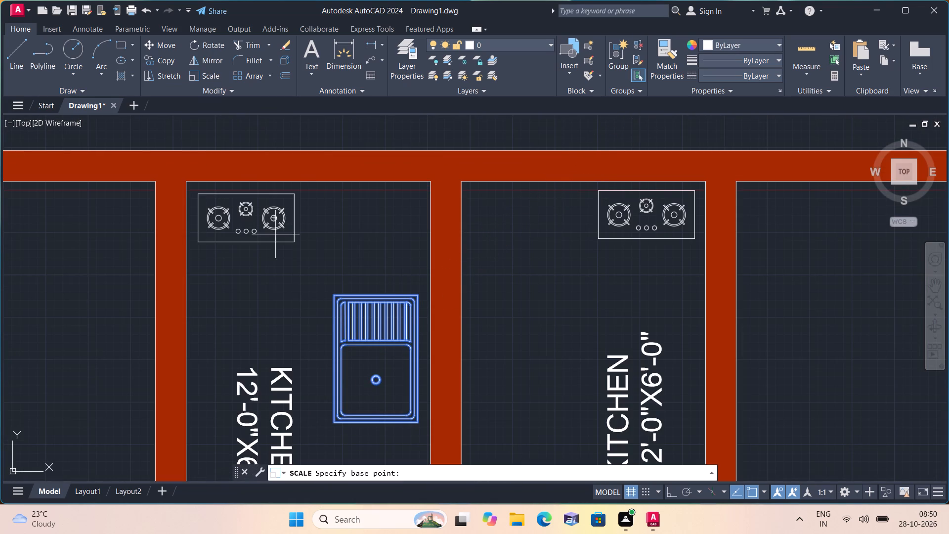
left_click(391, 400)
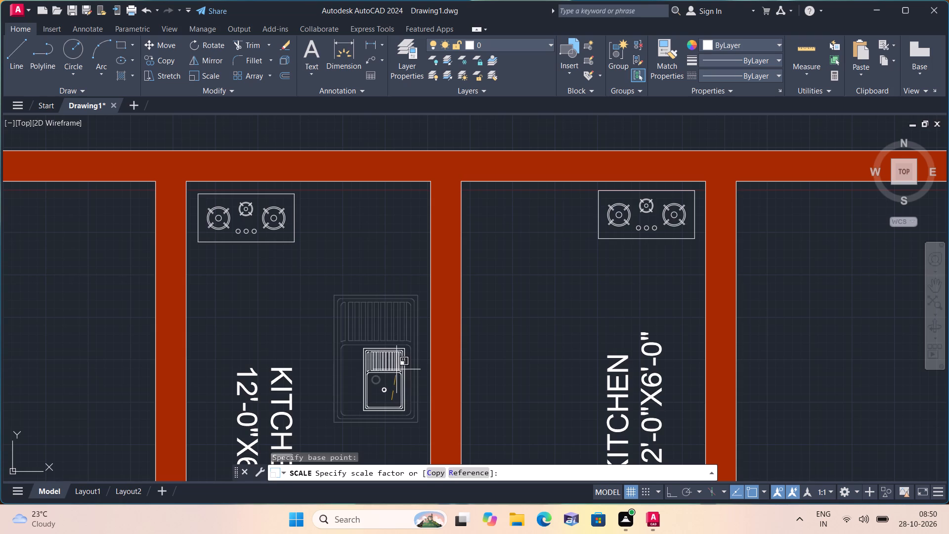
left_click(396, 373)
Move the sink up and closer to the wall shared by the two kitchens, leaving a small gap to it.
left_click(396, 371)
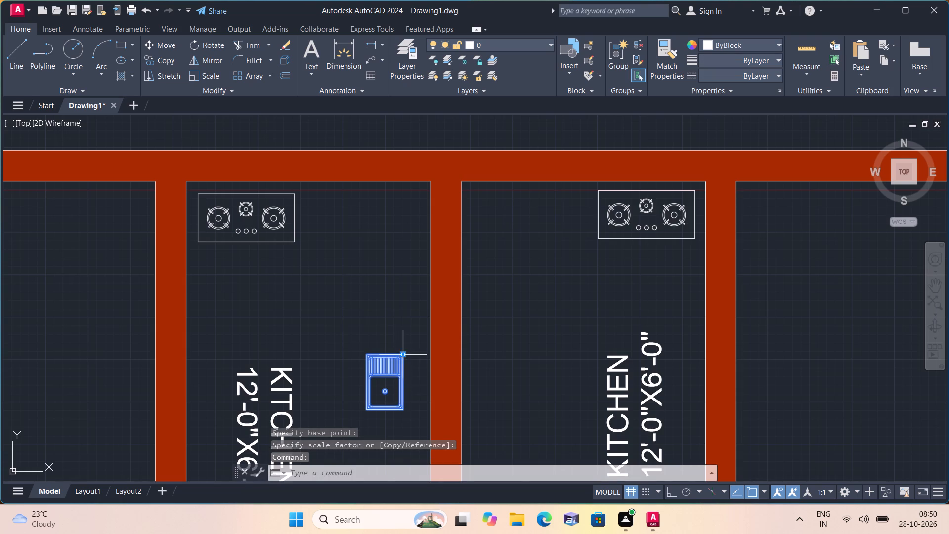
left_click(400, 356)
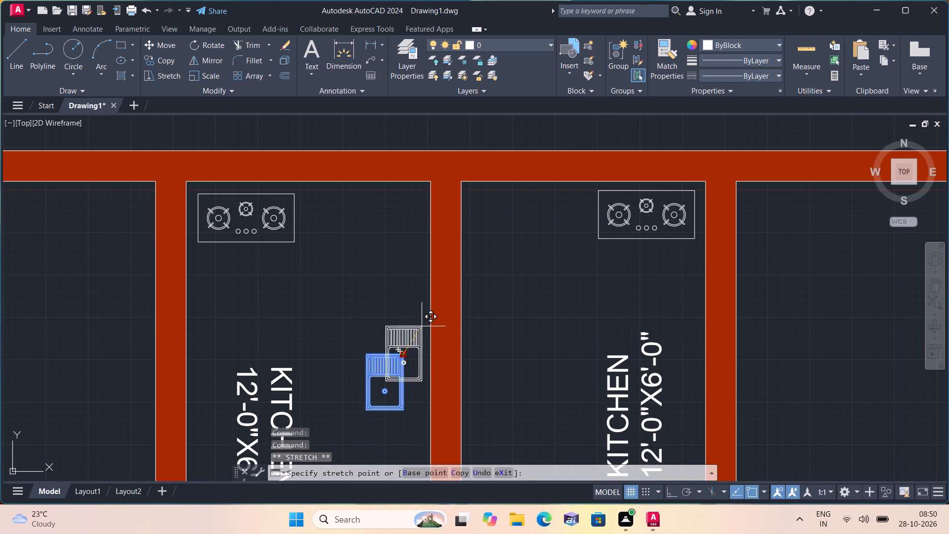
left_click(422, 322)
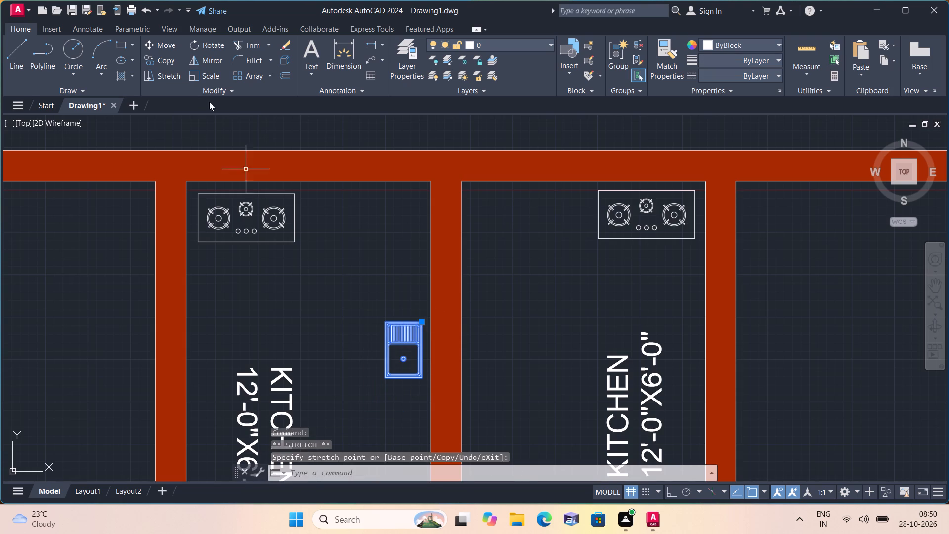
Copy the sink across the shared wall into the right unit's kitchen, level with the original and just clear of the wall.
left_click(165, 58)
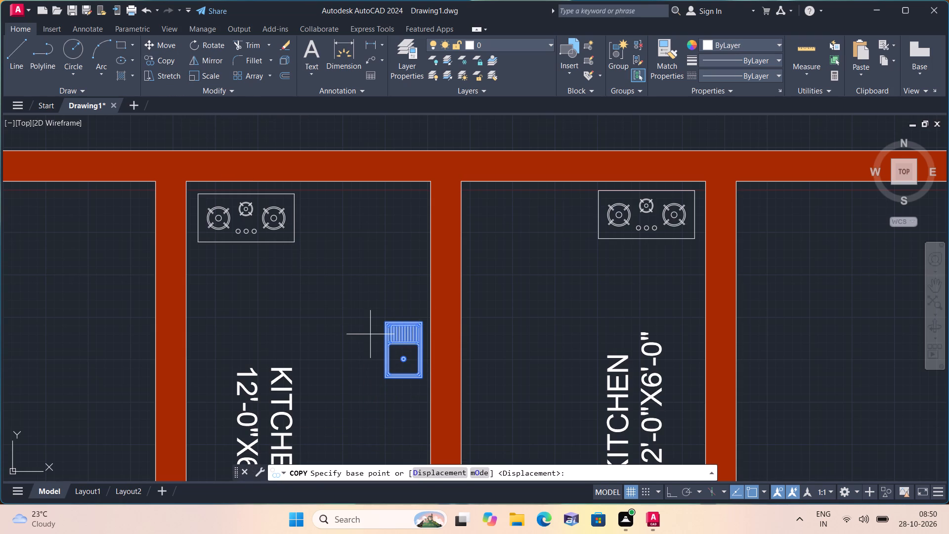
left_click(375, 336)
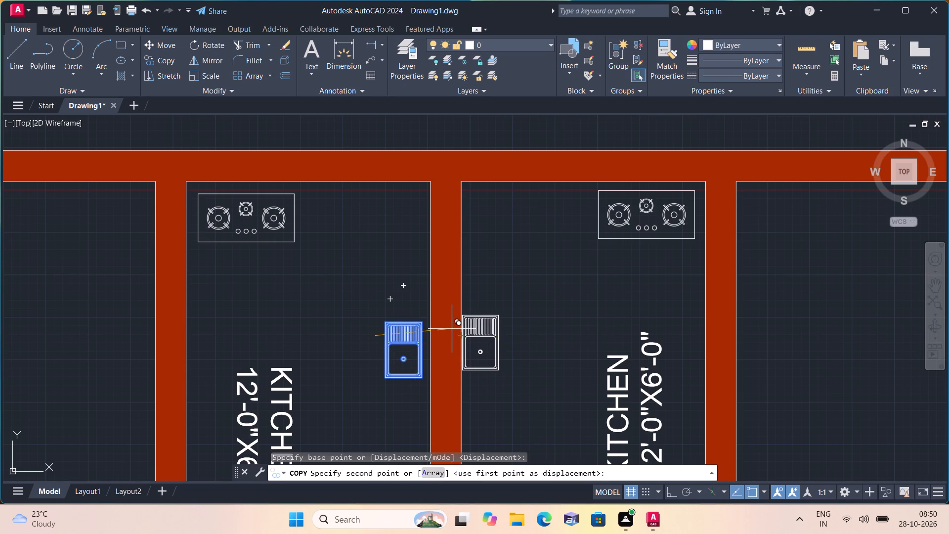
left_click(461, 332)
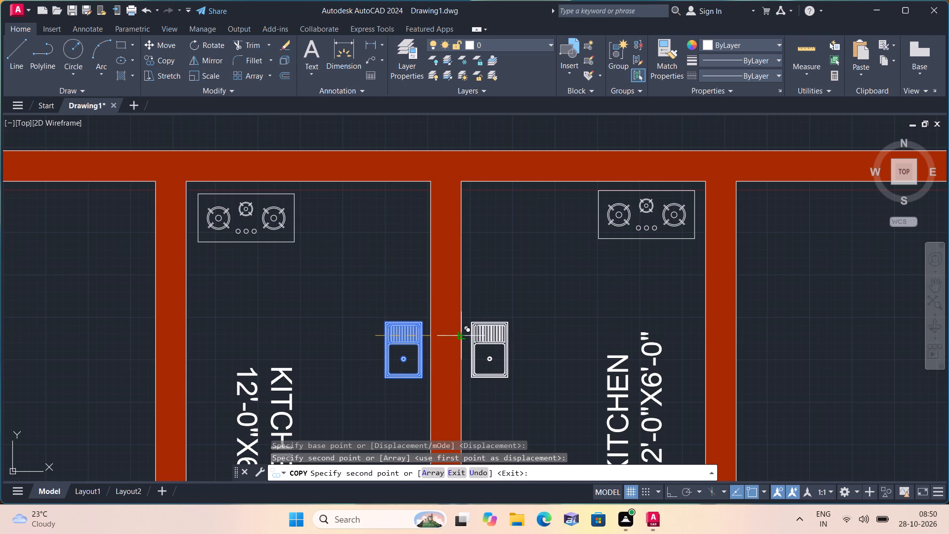
key("Escape")
Scale the upper loose double bed with its nightstands and rug down freehand to roughly 8% of its current size about its middle.
scroll(532, 411, "down", 1)
middle_click_drag(525, 410, 507, 377)
scroll(509, 385, "down", 1)
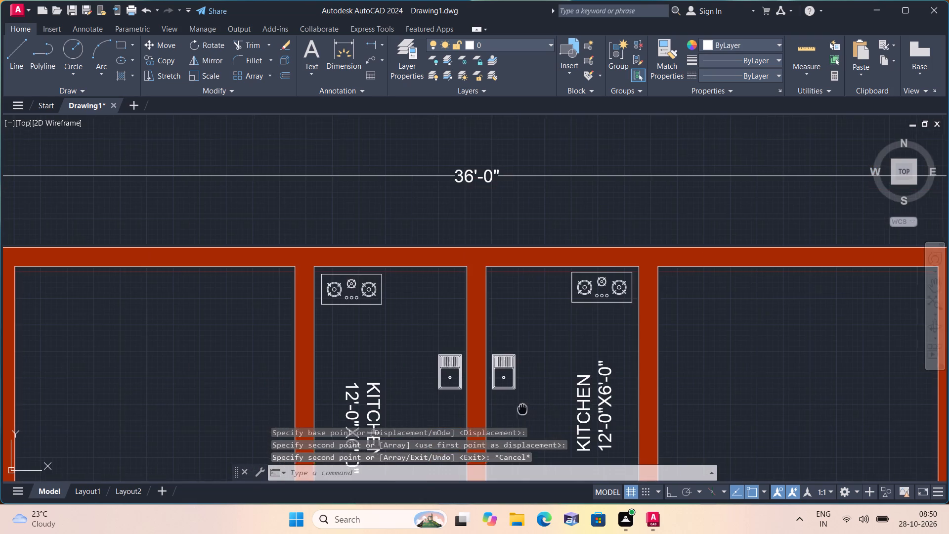
middle_click_drag(507, 377, 504, 319)
scroll(504, 319, "down", 1)
middle_click_drag(549, 297, 477, 291)
scroll(549, 297, "down", 3)
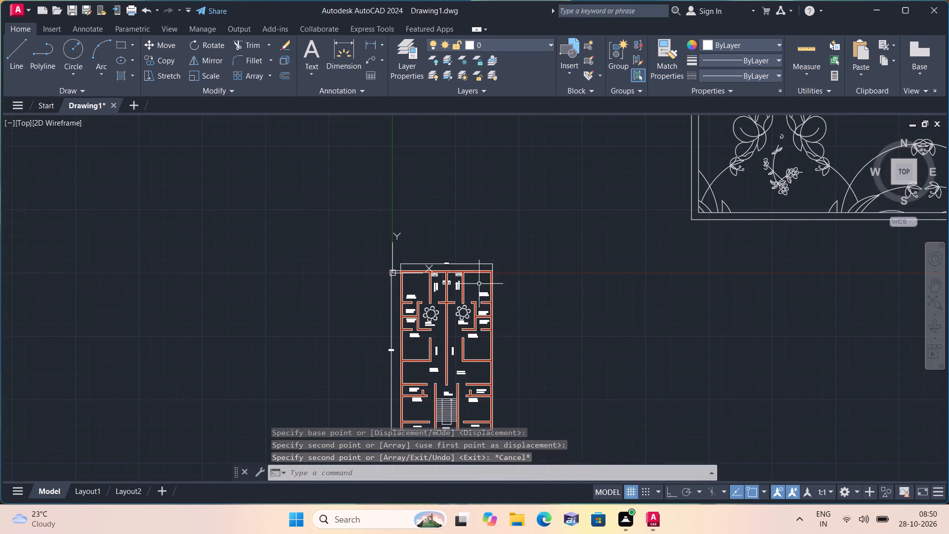
scroll(524, 309, "down", 1)
middle_click(524, 309)
middle_click_drag(534, 271, 410, 413)
scroll(409, 414, "down", 2)
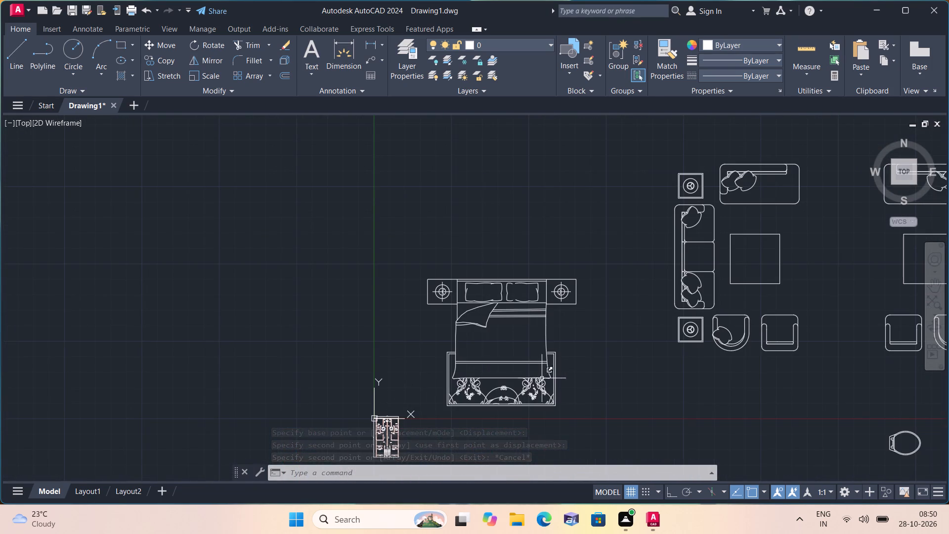
middle_click_drag(557, 381, 539, 300)
left_click_drag(566, 373, 562, 360)
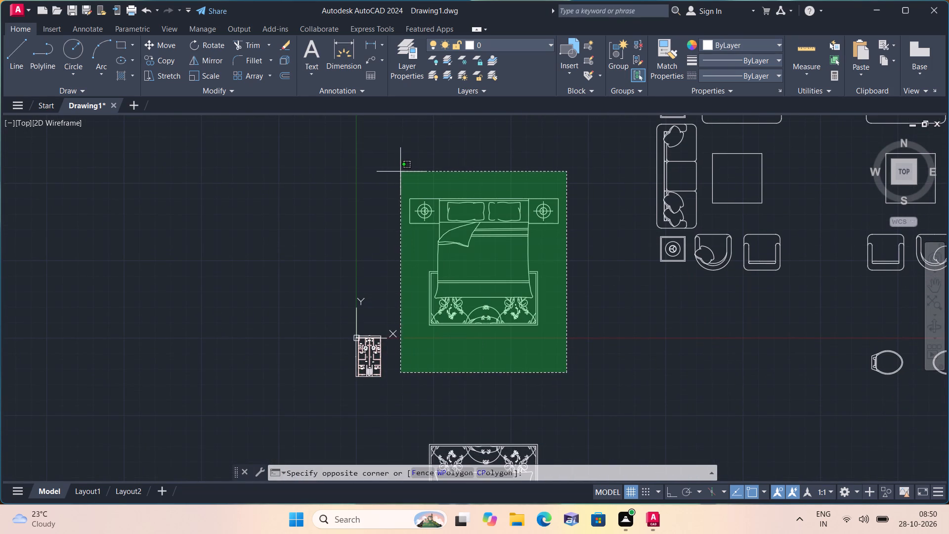
left_click(405, 172)
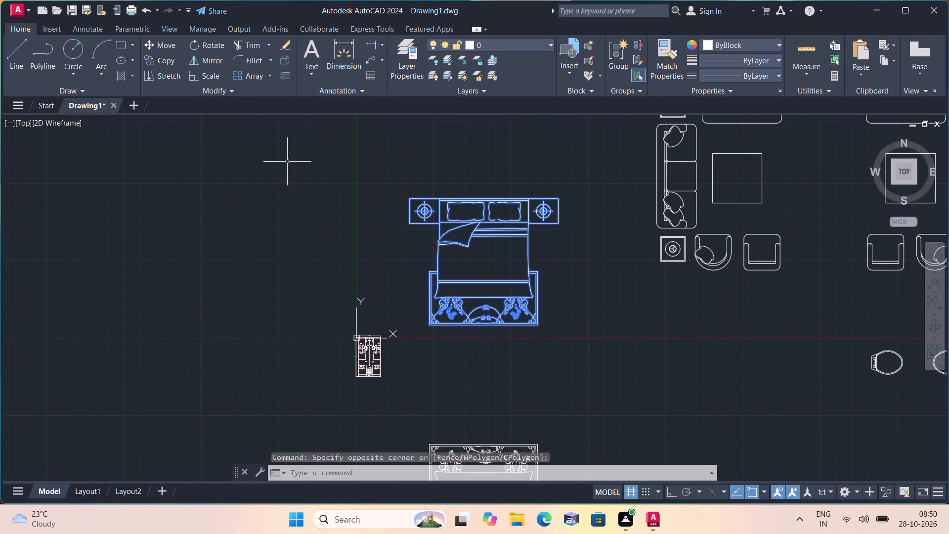
left_click(211, 76)
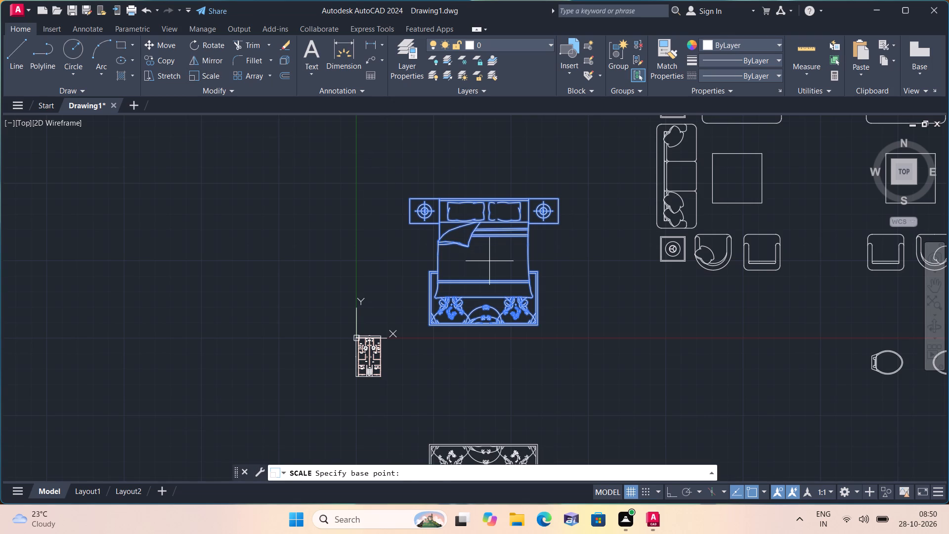
left_click(489, 262)
scroll(493, 268, "up", 1)
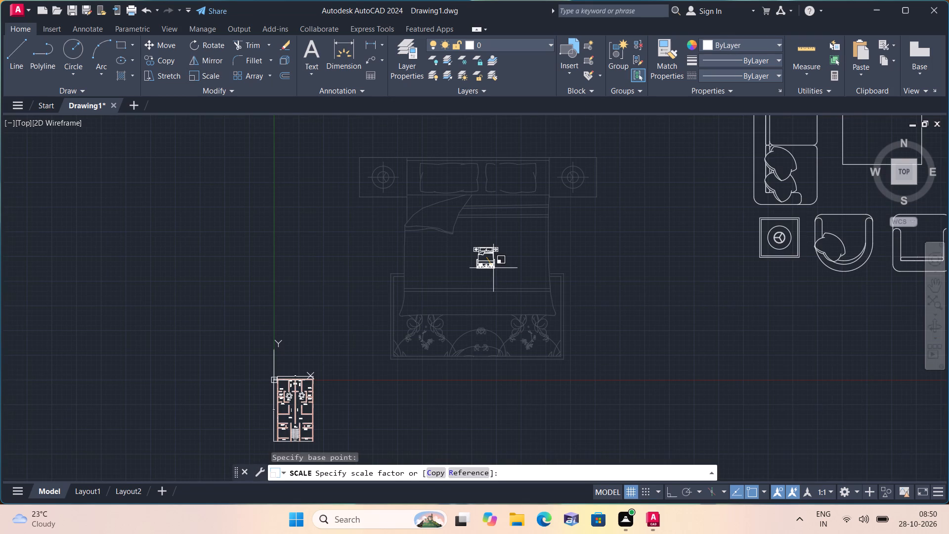
left_click(491, 267)
Move the reduced double bed with its nightstands and rug into the empty space just left of the floor plan's upper end.
scroll(490, 268, "up", 1)
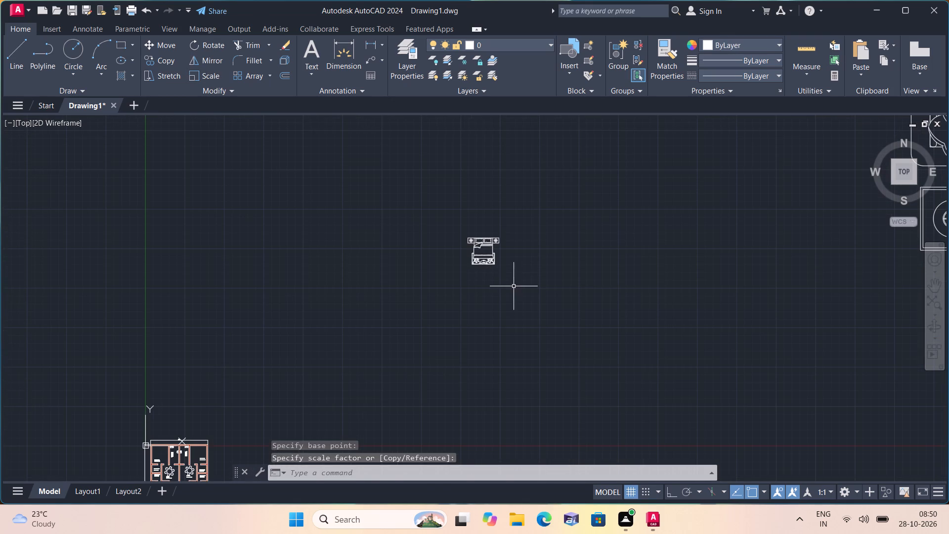
left_click_drag(556, 292, 534, 276)
left_click(388, 192)
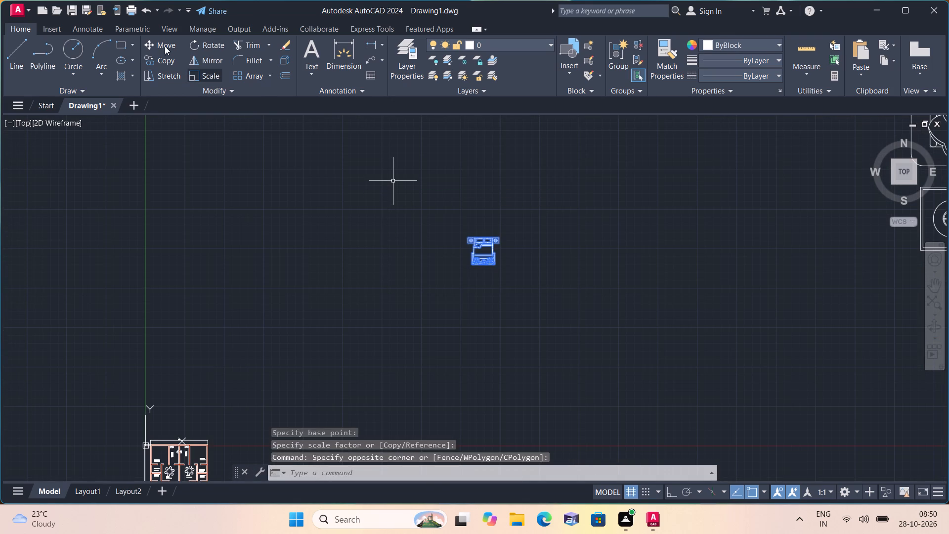
left_click(164, 45)
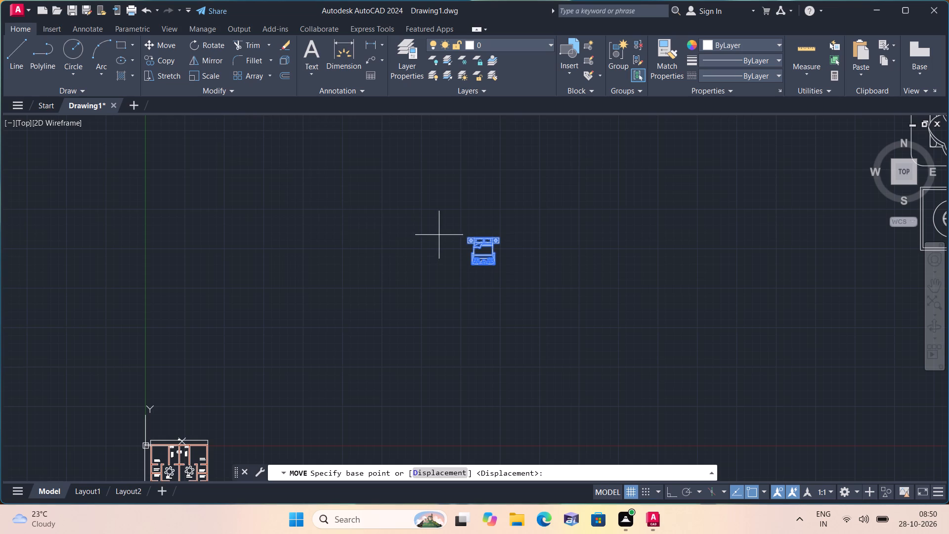
left_click(487, 256)
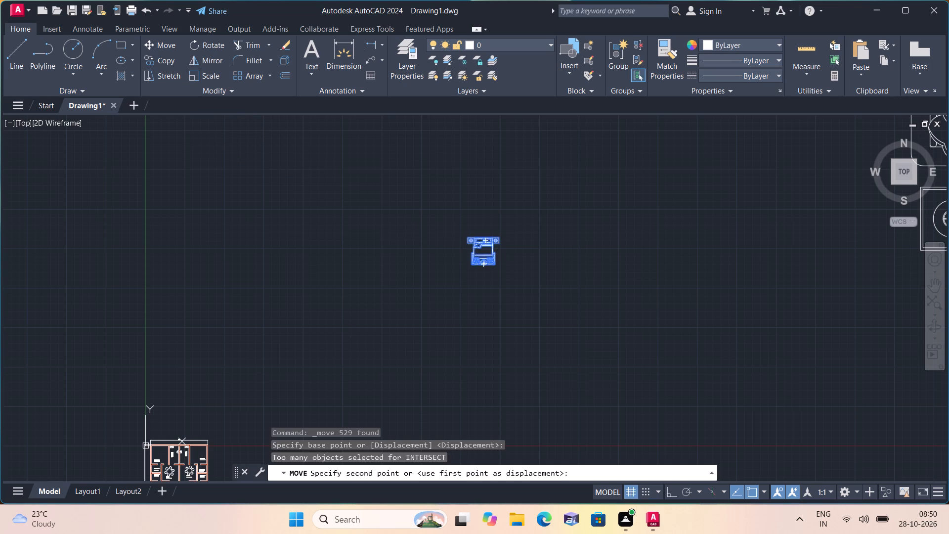
middle_click_drag(268, 318, 351, 181)
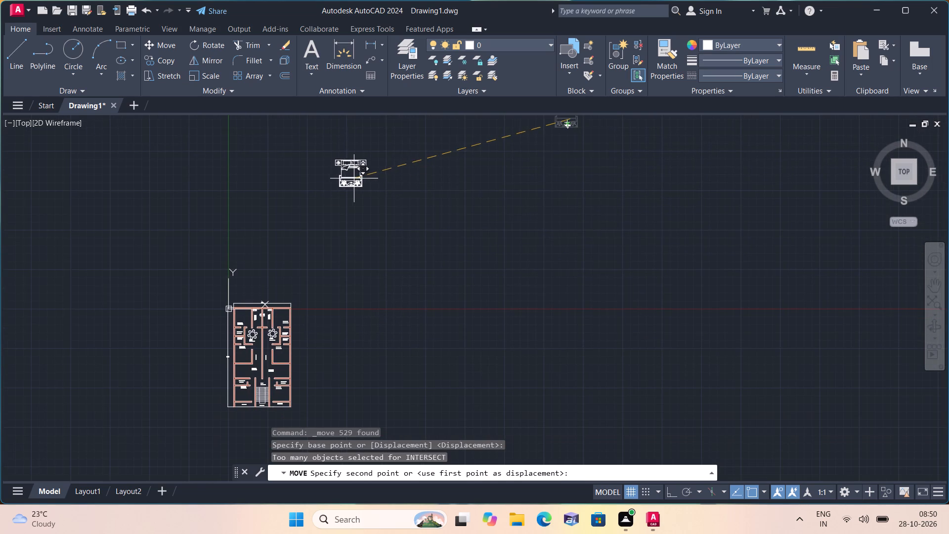
scroll(253, 323, "up", 2)
middle_click_drag(183, 313, 423, 283)
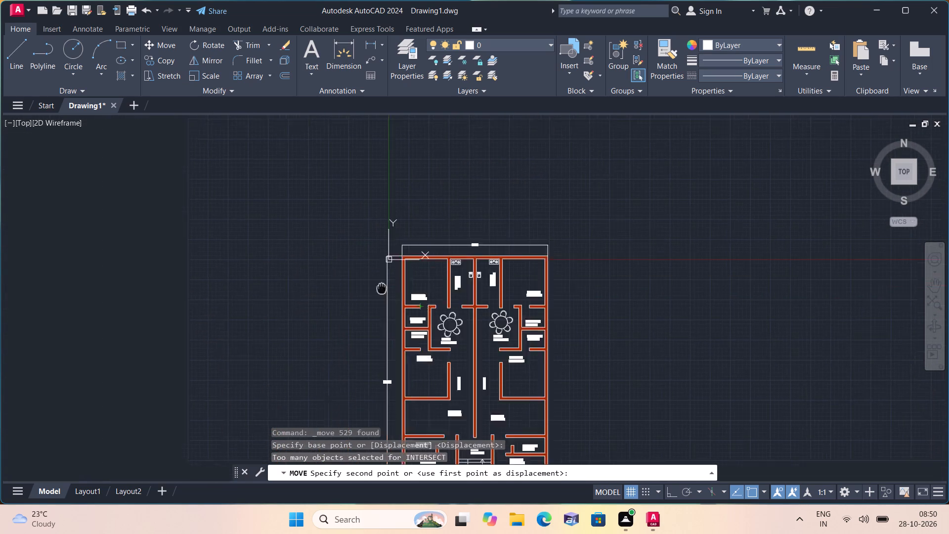
middle_click_drag(423, 283, 423, 283)
left_click(321, 278)
Scale the bed set beside the plan down freehand to roughly 14% of its current size about a point on the bed.
scroll(342, 306, "up", 1)
left_click(369, 313)
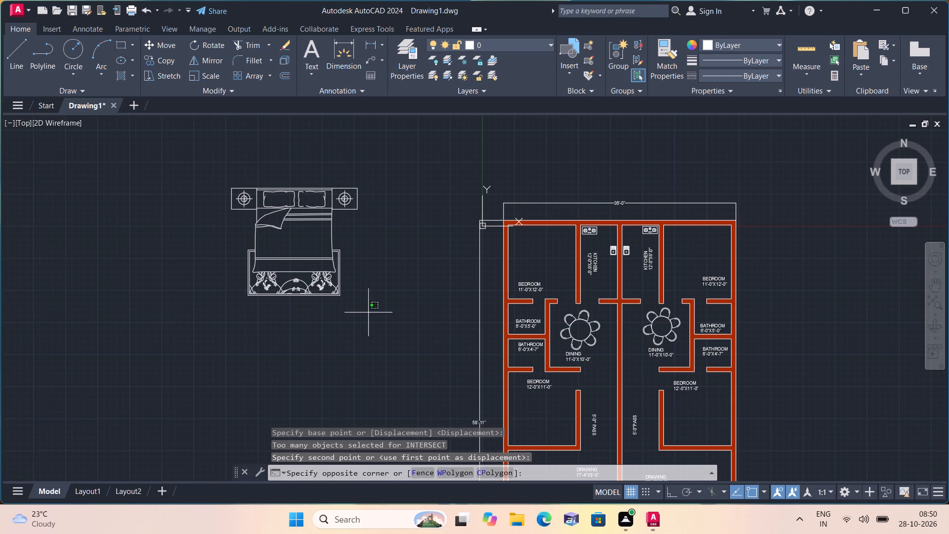
left_click(223, 173)
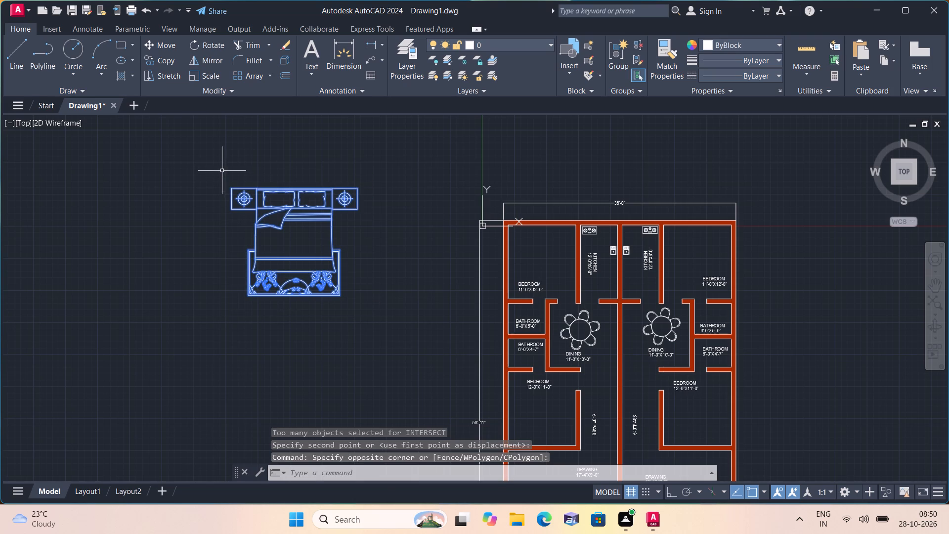
left_click(212, 76)
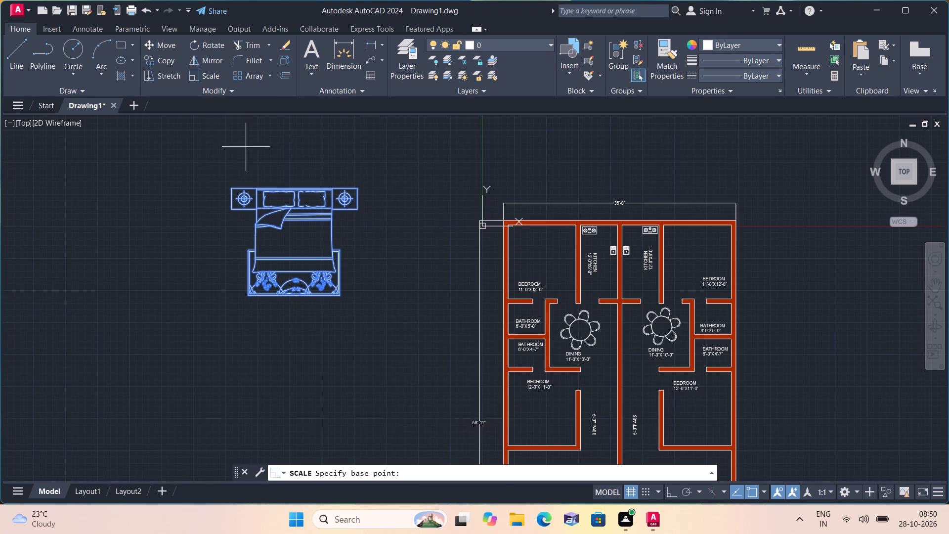
scroll(313, 280, "up", 1)
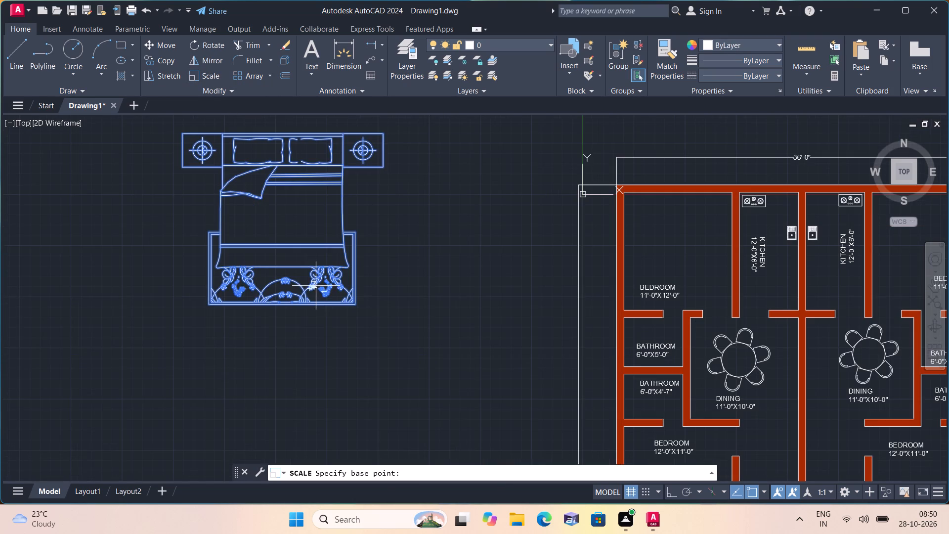
left_click(279, 200)
scroll(288, 191, "up", 1)
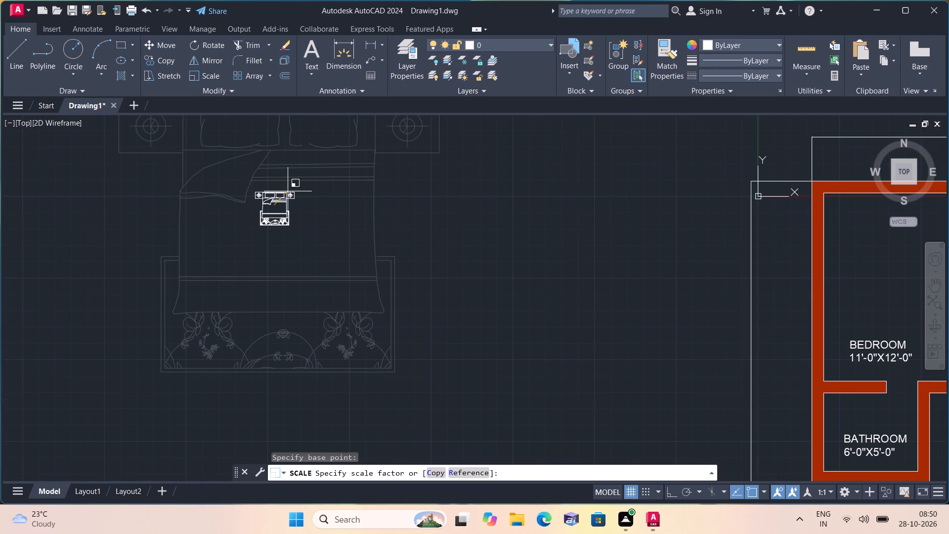
left_click(290, 189)
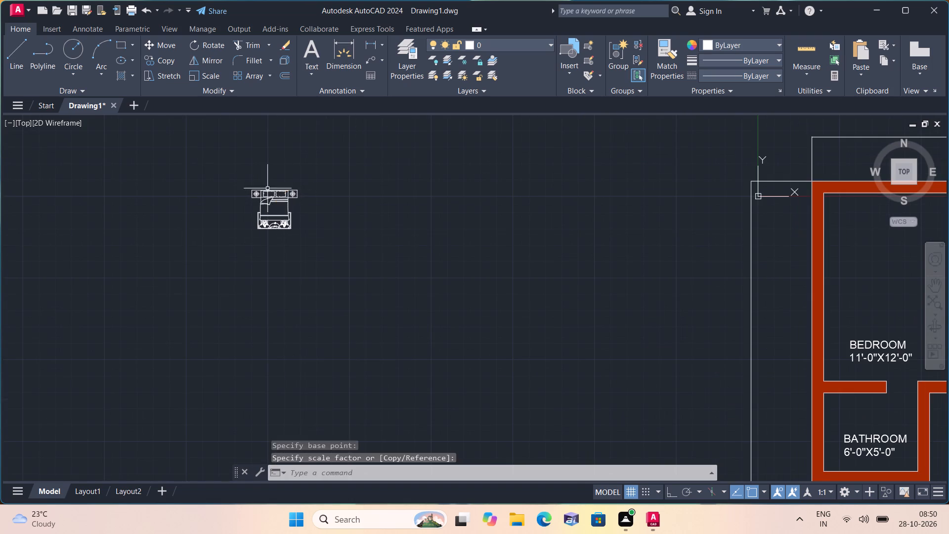
Move the bed set into the left unit's 11'-0"X12'-0" bedroom, near the room's upper left corner.
left_click(239, 177)
left_click(329, 243)
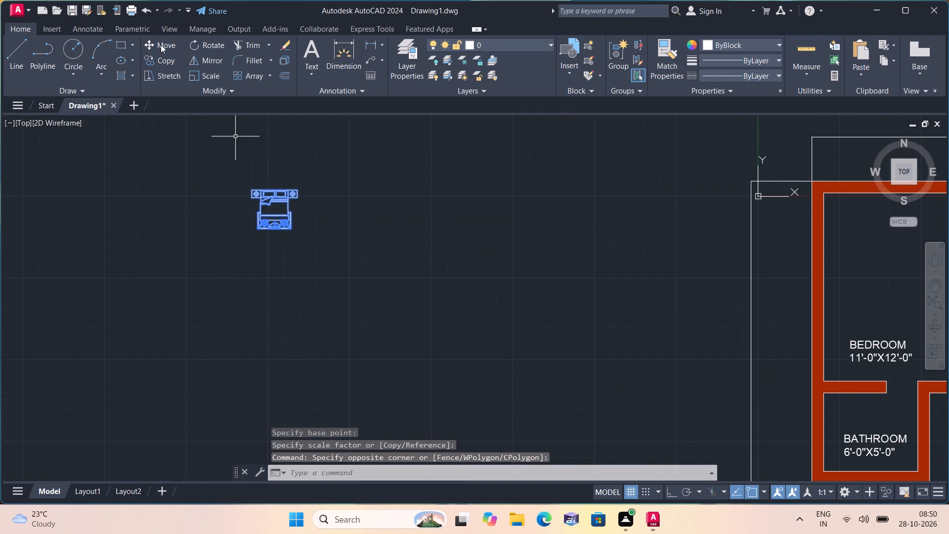
left_click(161, 44)
left_click(279, 205)
scroll(284, 205, "down", 2)
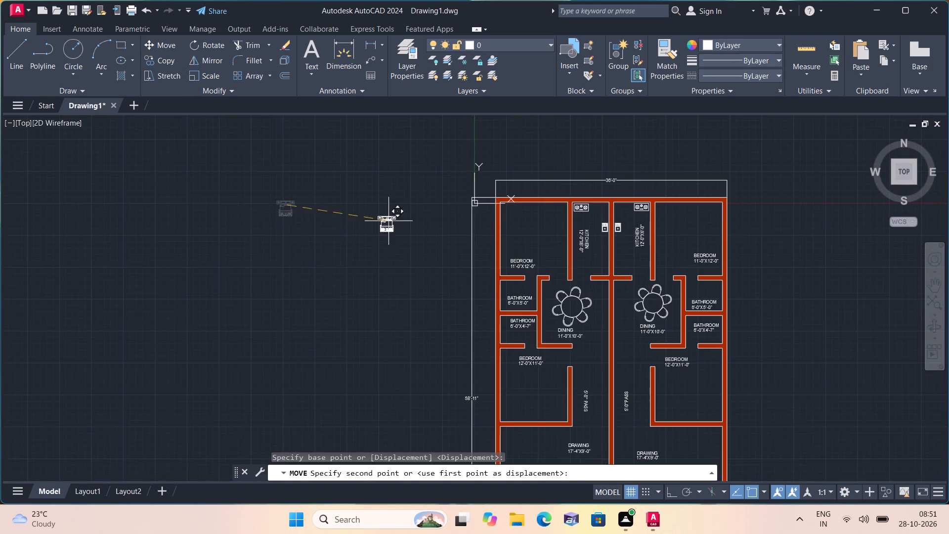
scroll(525, 228, "up", 2)
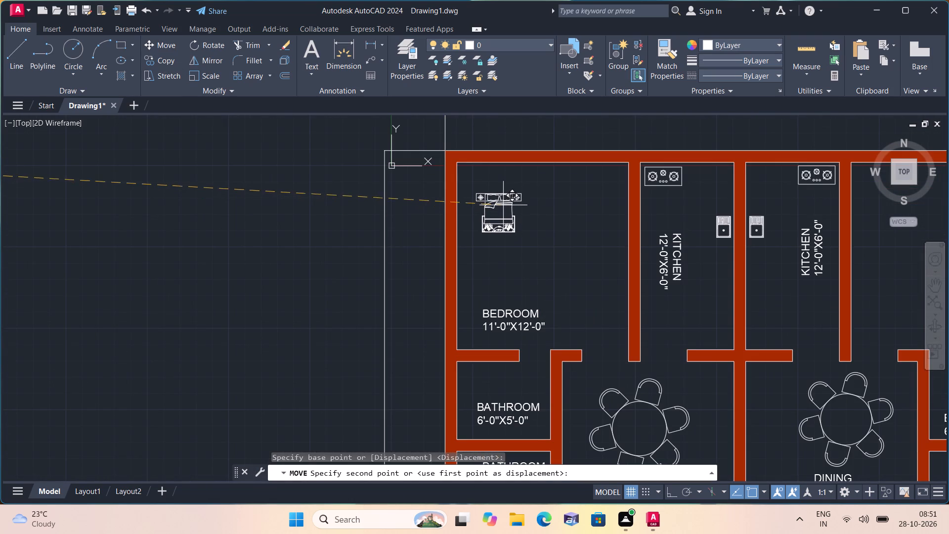
left_click(505, 201)
Scale the bed set up freehand to roughly 1.9 times its current size, making it about half the bedroom's width.
scroll(501, 203, "up", 2)
left_click(578, 295)
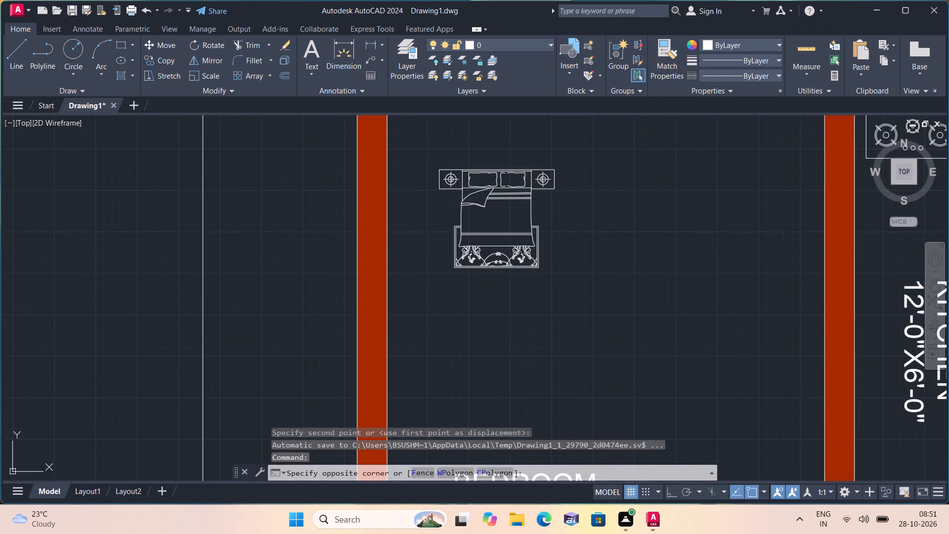
left_click(427, 145)
left_click(211, 75)
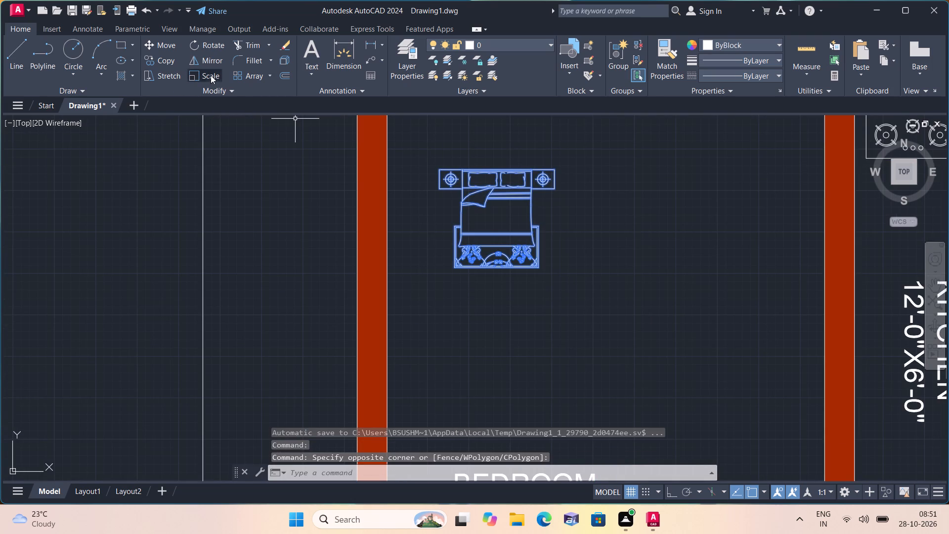
left_click(486, 206)
scroll(500, 275, "down", 1)
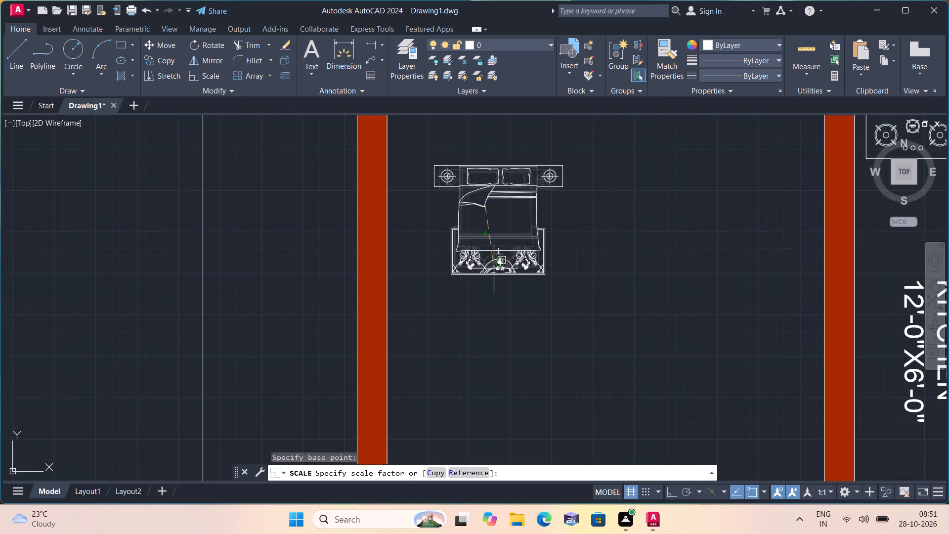
left_click(526, 291)
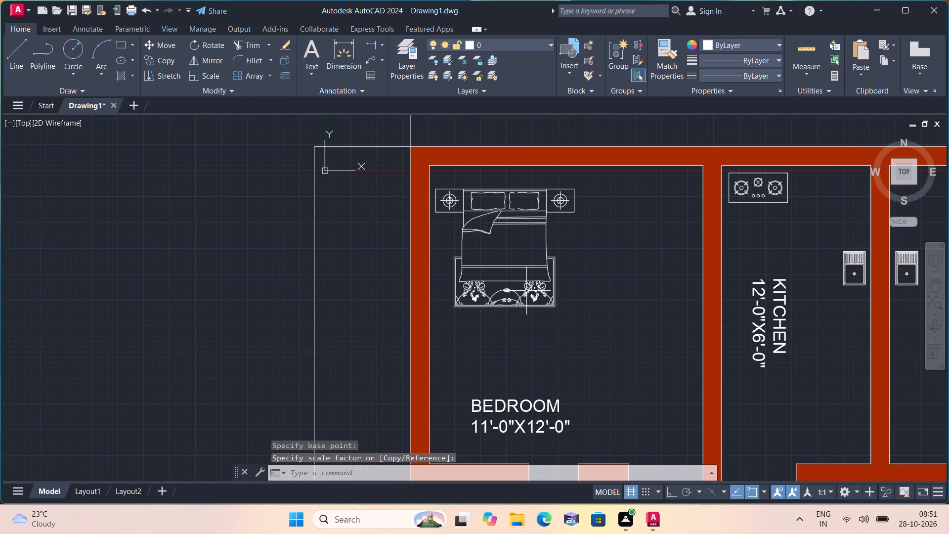
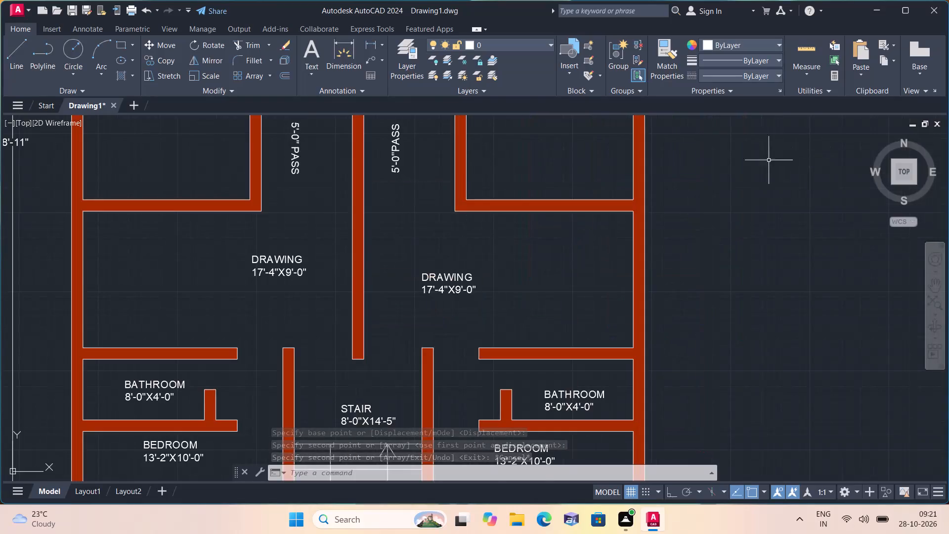
Scale the large double bed set with nightstands below the floor plan down freehand to roughly 8% of its current size.
middle_click_drag(576, 169, 582, 215)
scroll(582, 214, "down", 4)
scroll(626, 214, "down", 1)
middle_click_drag(626, 214, 525, 282)
scroll(526, 282, "down", 1)
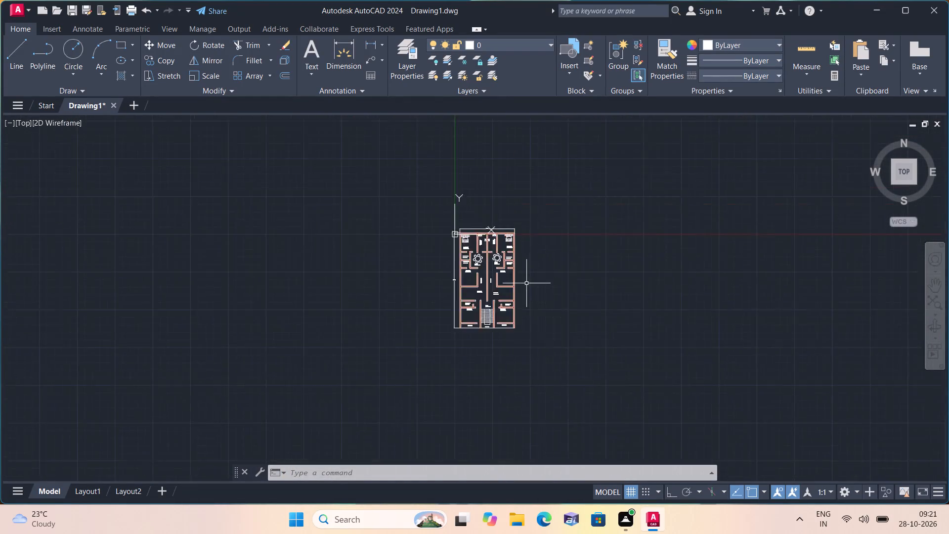
scroll(527, 282, "down", 1)
scroll(579, 318, "down", 1)
middle_click_drag(579, 318, 476, 155)
left_click(438, 192)
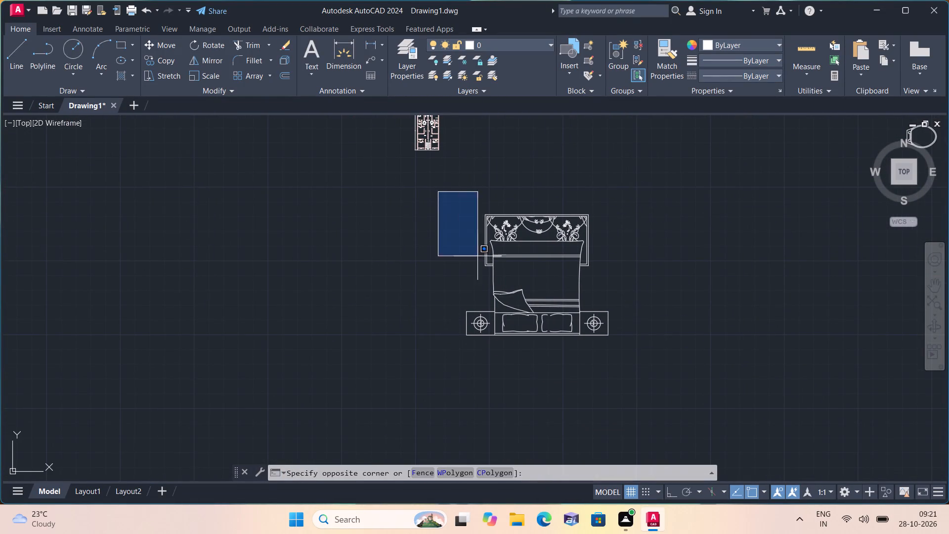
left_click(688, 381)
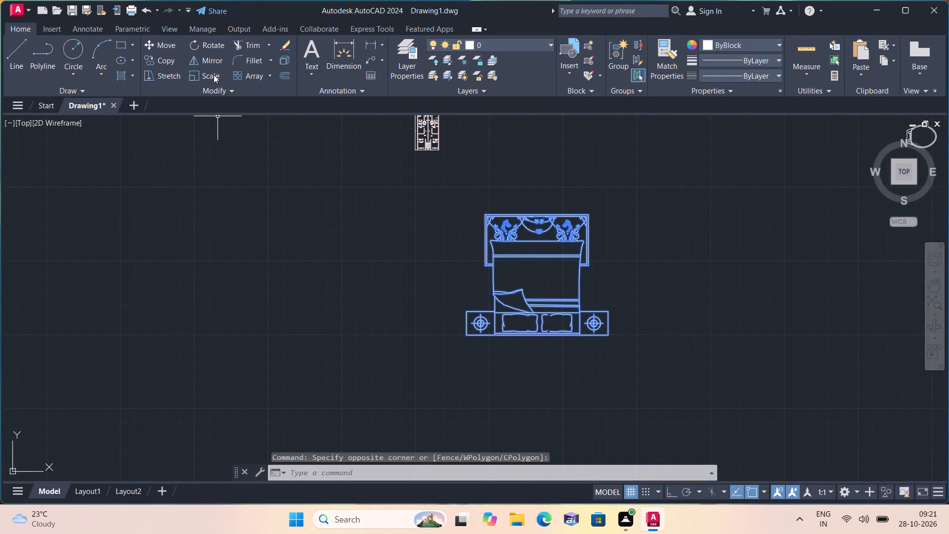
left_click(214, 74)
scroll(536, 285, "up", 1)
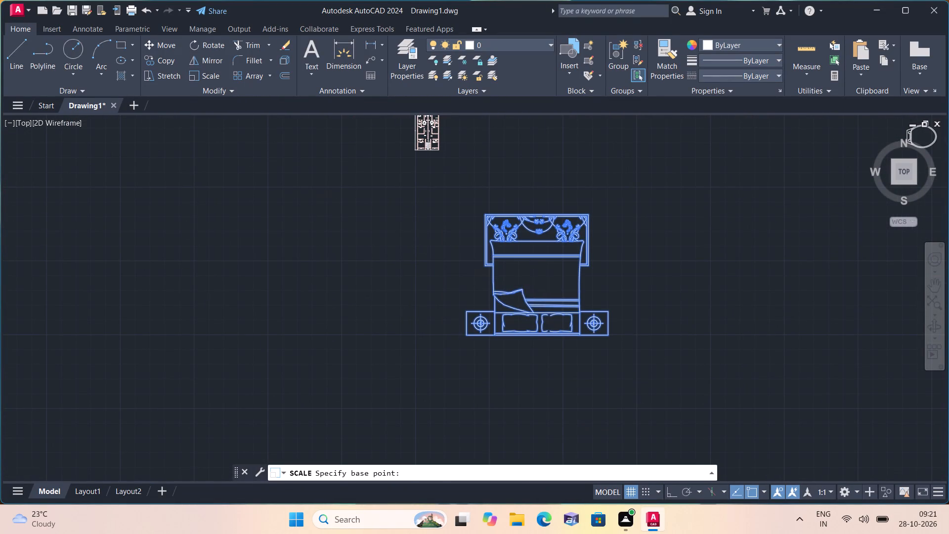
left_click(536, 281)
left_click(538, 272)
Move the reduced double bed set into the empty space just left of the floor plan's lower end.
left_click_drag(493, 245, 509, 267)
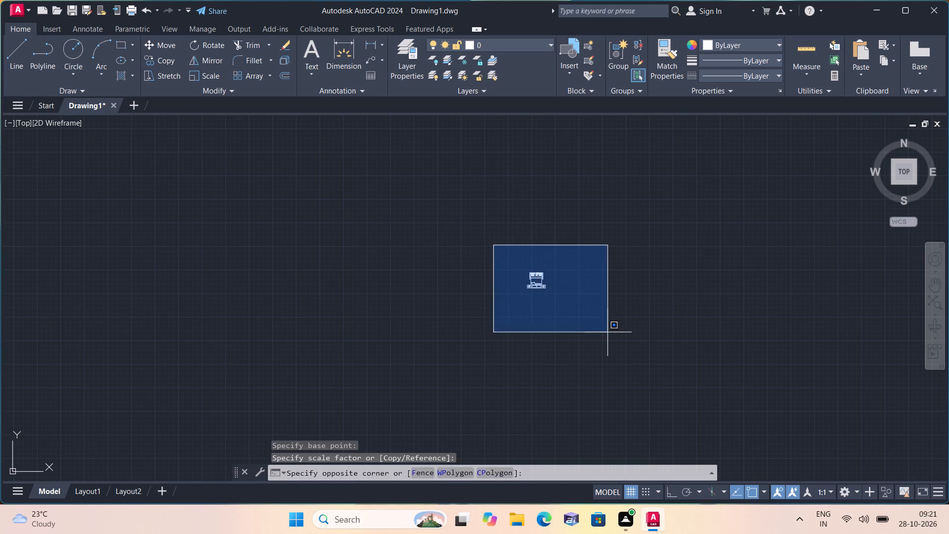
left_click(611, 332)
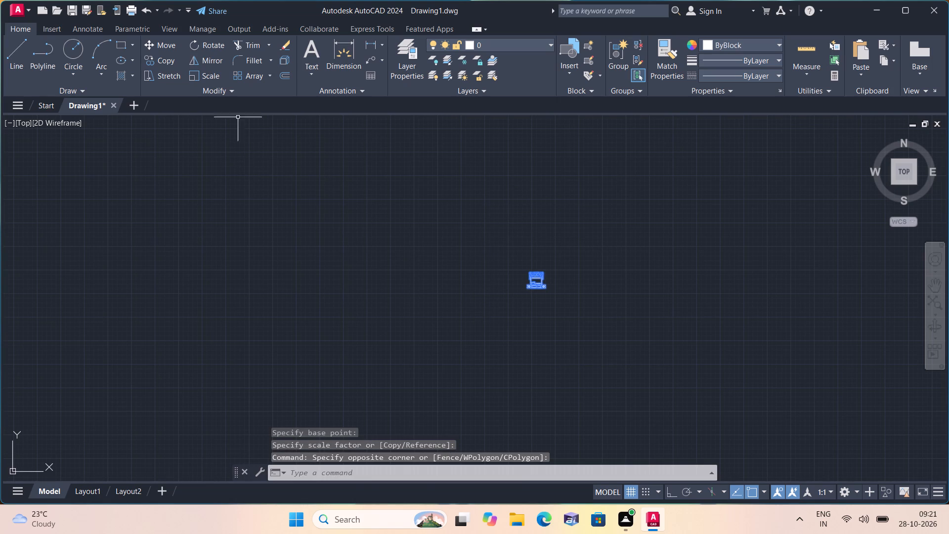
left_click(161, 44)
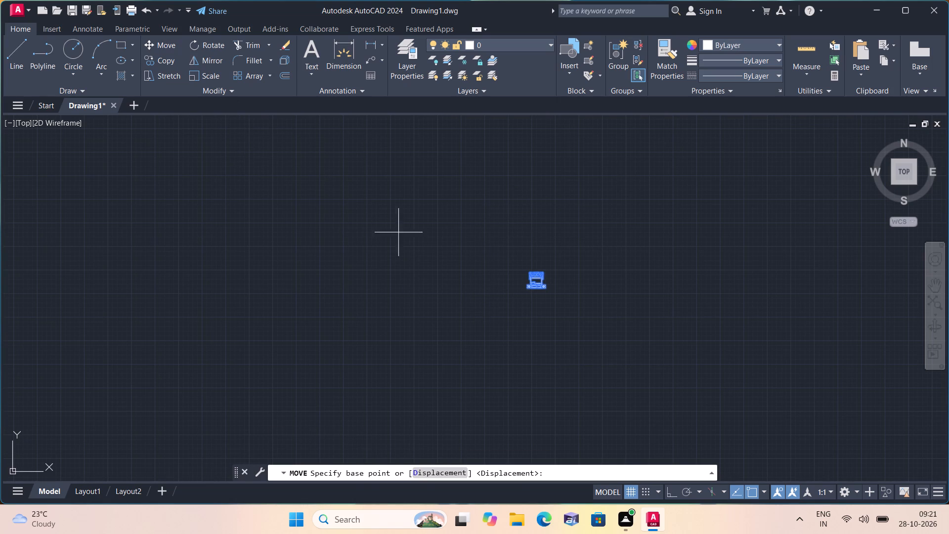
left_click(539, 279)
scroll(330, 214, "down", 1)
middle_click_drag(330, 214, 380, 311)
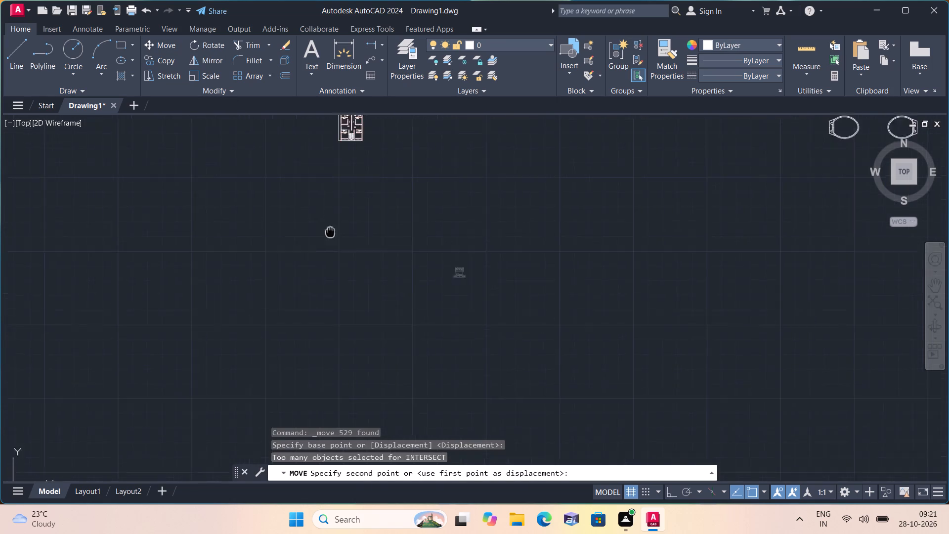
middle_click_drag(380, 311, 387, 317)
scroll(388, 321, "up", 1)
scroll(425, 133, "up", 3)
scroll(380, 209, "up", 1)
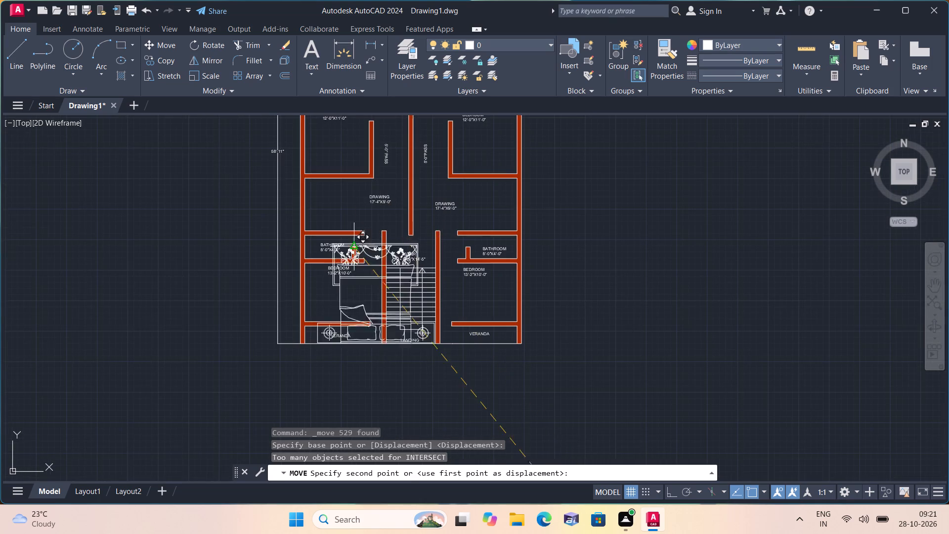
middle_click_drag(346, 253, 528, 215)
left_click(336, 217)
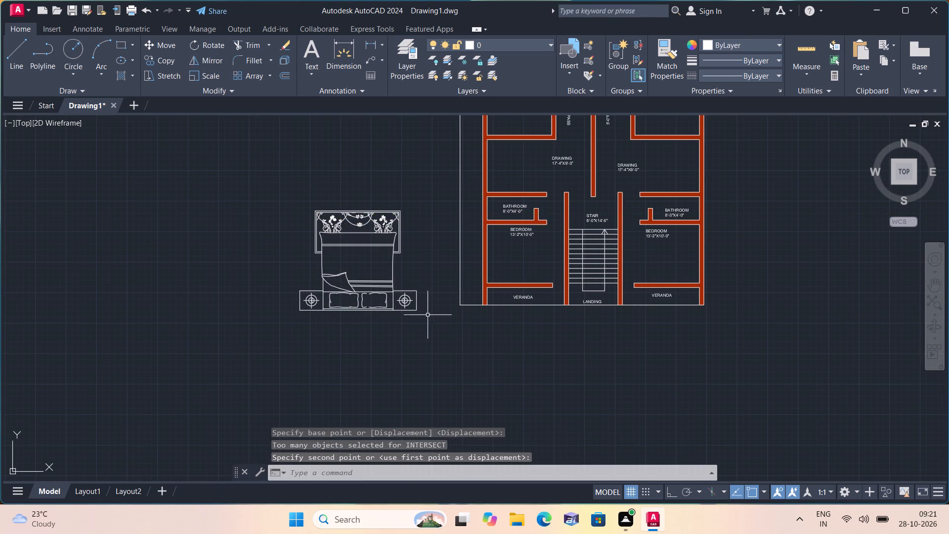
Scale the bed set beside the plan down freehand to roughly 37% of its current size about a point on the bed.
left_click(434, 326)
left_click(276, 197)
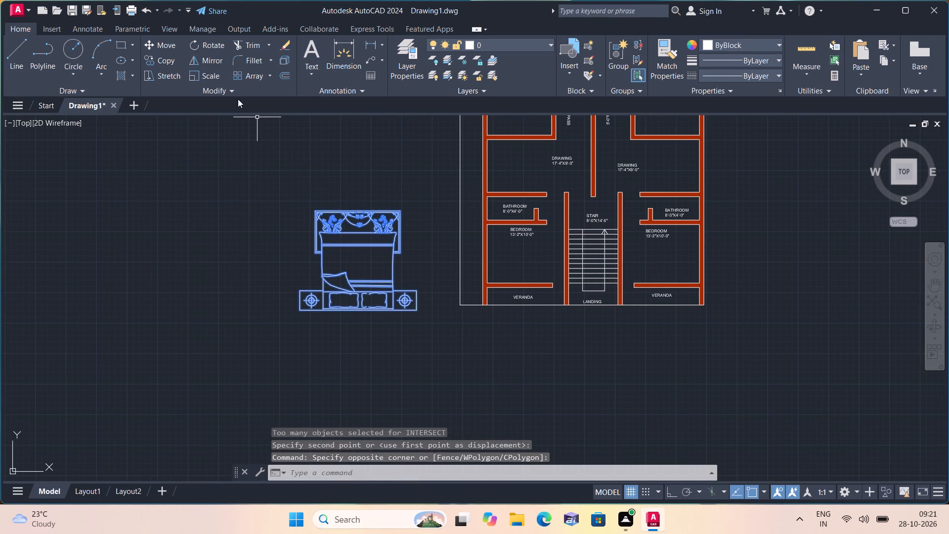
left_click(210, 71)
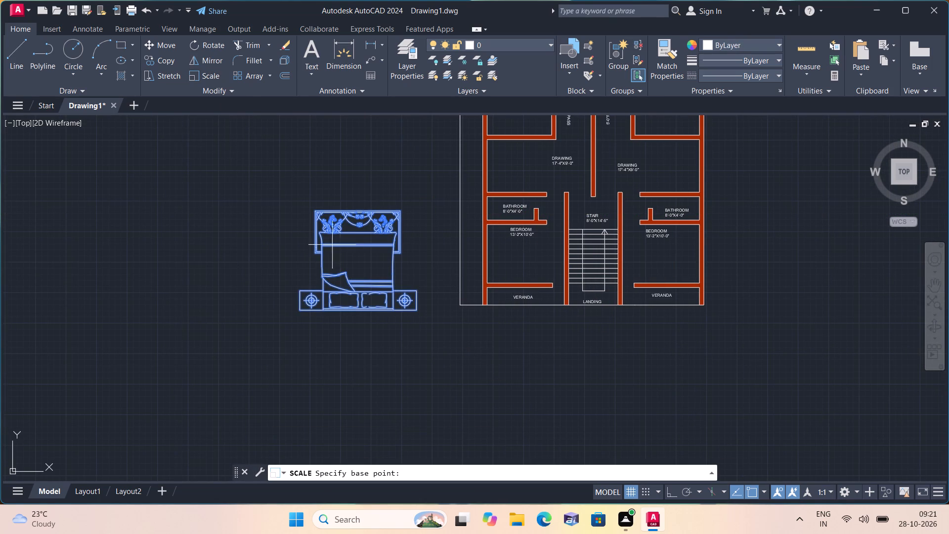
left_click(369, 267)
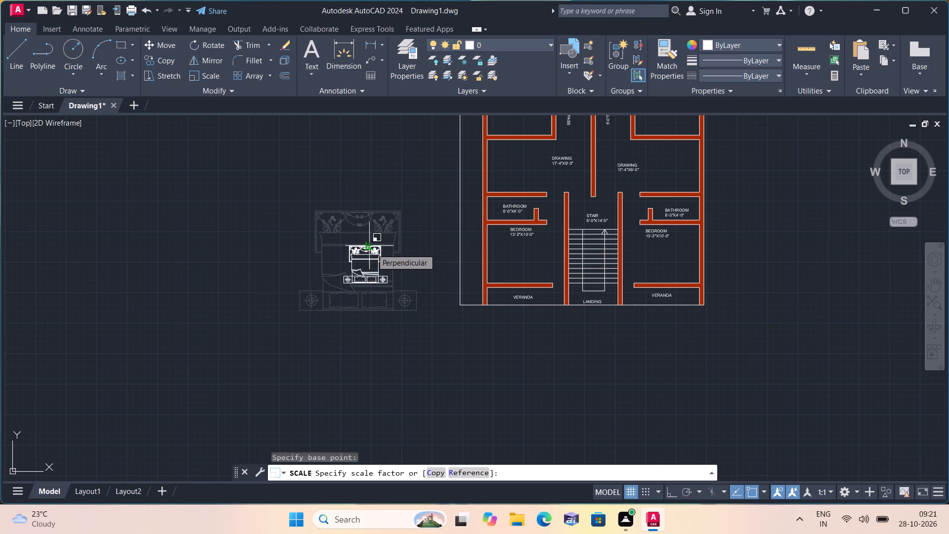
left_click(372, 249)
Move the bed set into the left unit's 13'-2"X10'-0" bedroom, near the lower left corner just above the veranda wall.
scroll(381, 301, "up", 1)
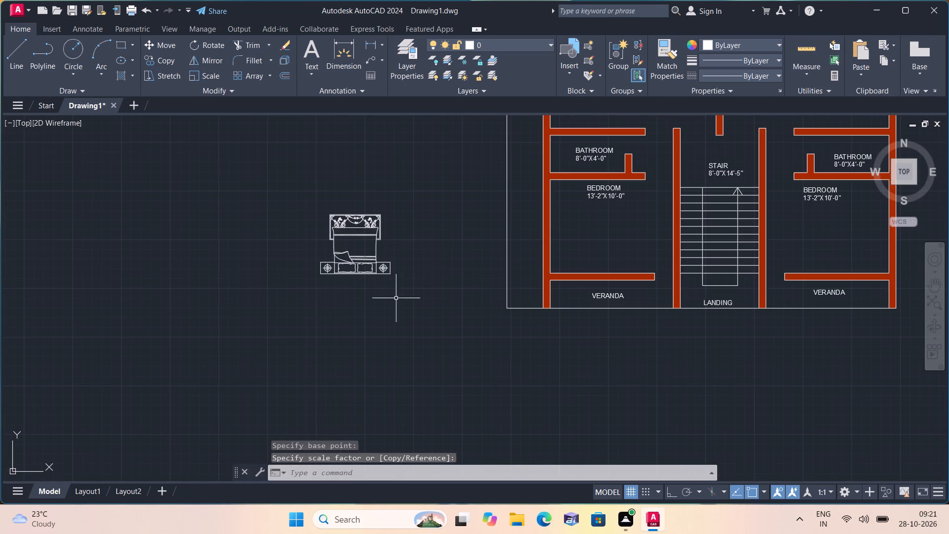
left_click(427, 290)
left_click(225, 154)
left_click(163, 45)
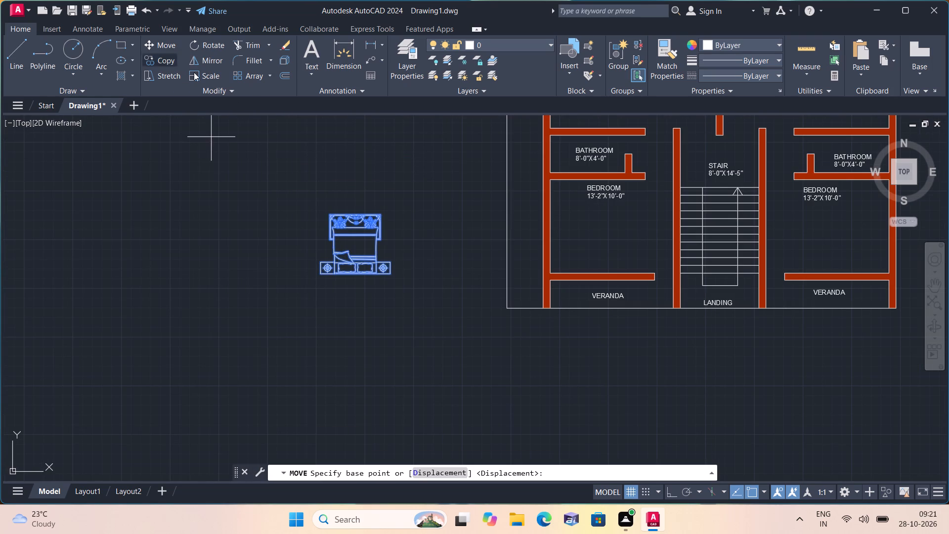
left_click(345, 223)
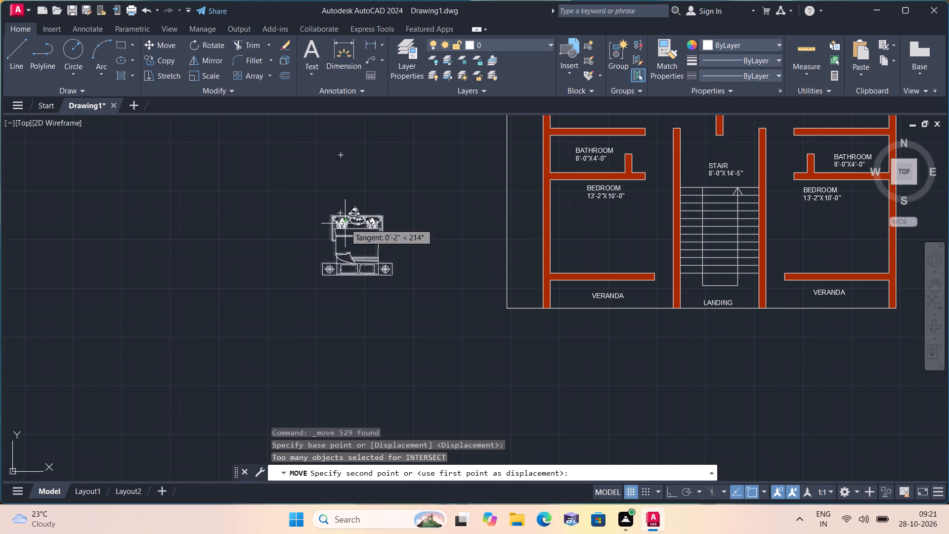
scroll(588, 209, "up", 2)
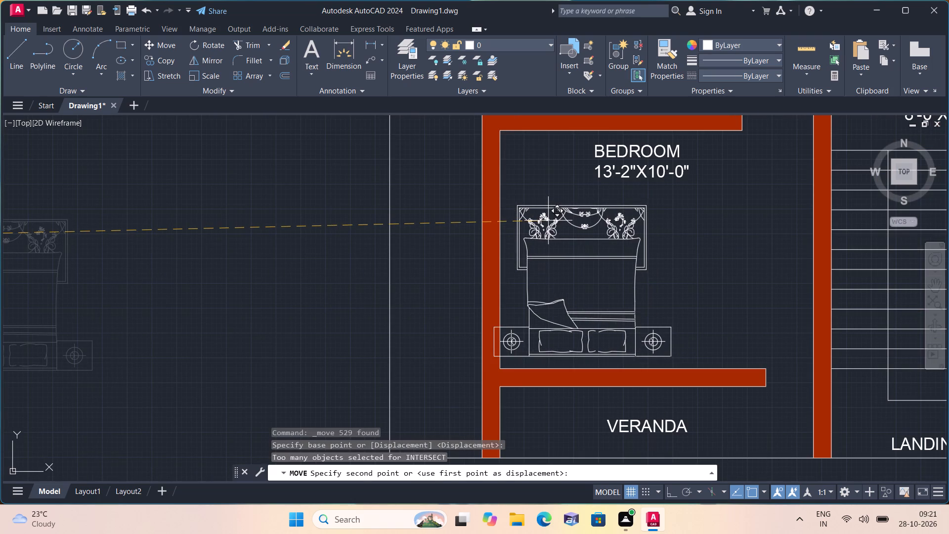
left_click(561, 222)
middle_click_drag(562, 234, 461, 231)
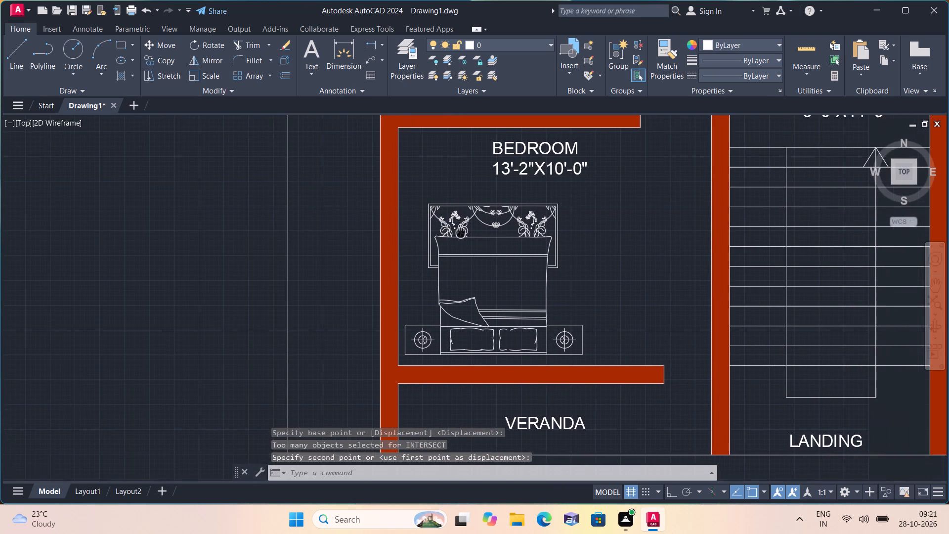
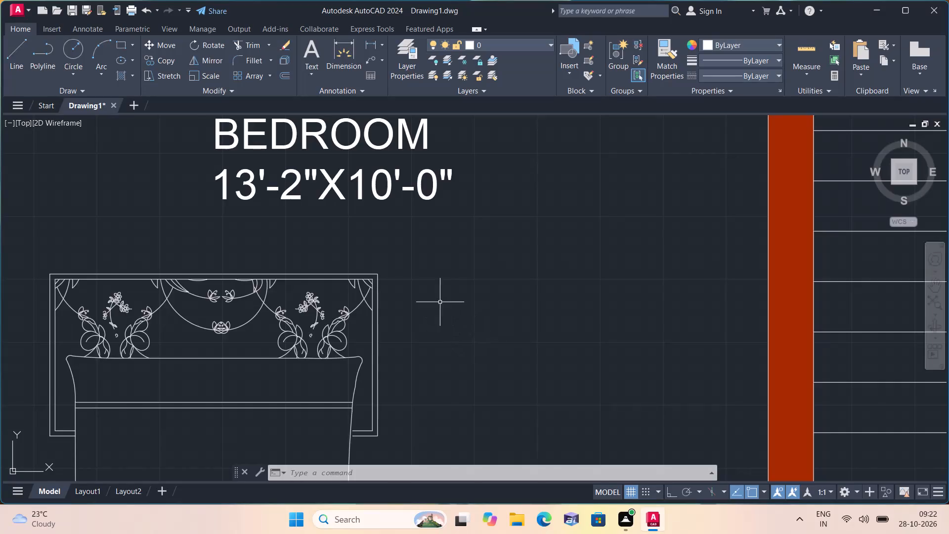
Copy the double bed set from the left unit's 13'-2"X10'-0" bedroom into the right unit's matching bedroom, just above the veranda wall.
scroll(396, 266, "down", 1)
middle_click_drag(396, 266, 425, 236)
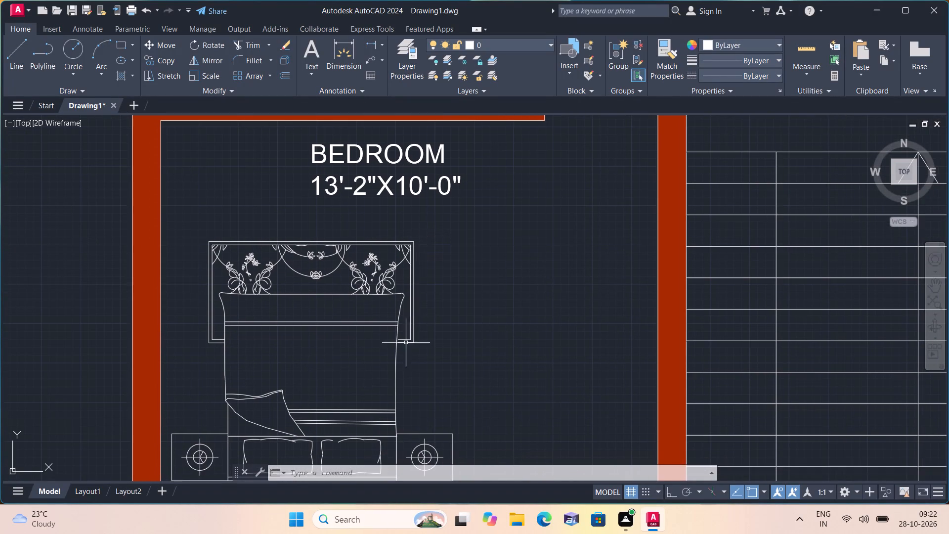
scroll(406, 343, "down", 1)
middle_click_drag(405, 343, 420, 218)
scroll(447, 266, "up", 1)
left_click(463, 331)
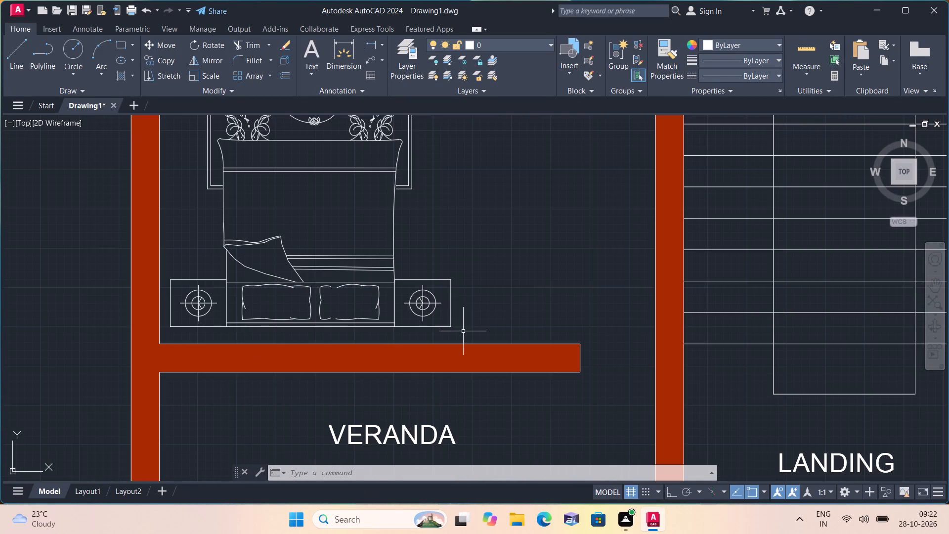
middle_click_drag(256, 226, 274, 319)
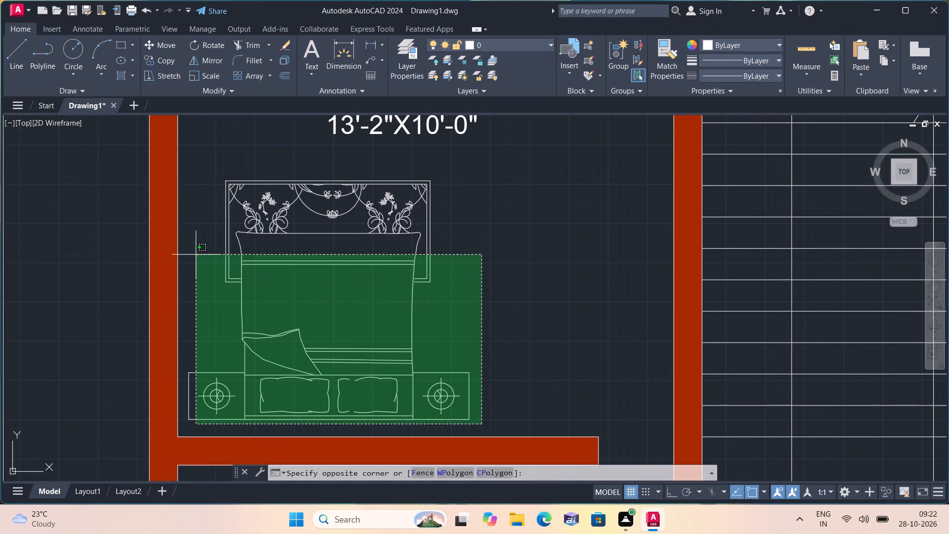
left_click(201, 179)
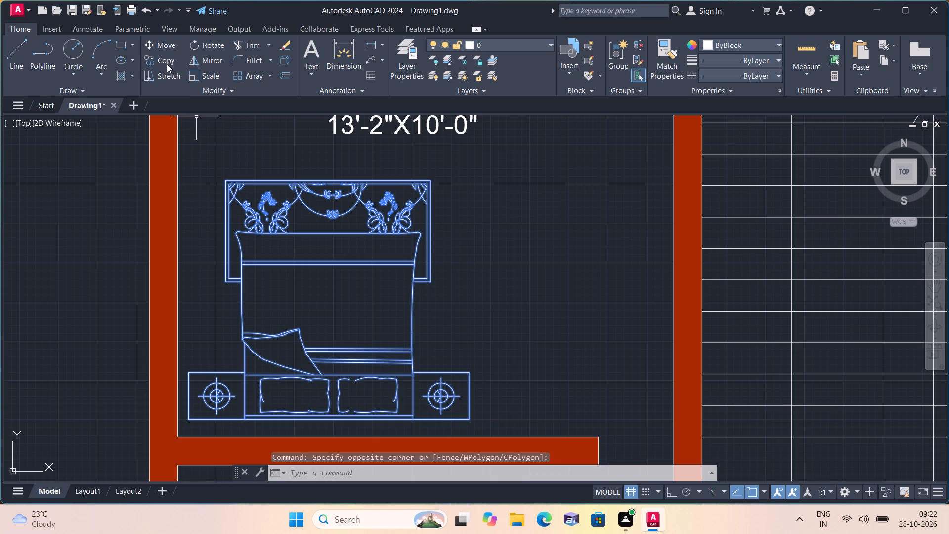
left_click(151, 59)
left_click(305, 299)
scroll(345, 276, "down", 3)
middle_click_drag(412, 236, 351, 263)
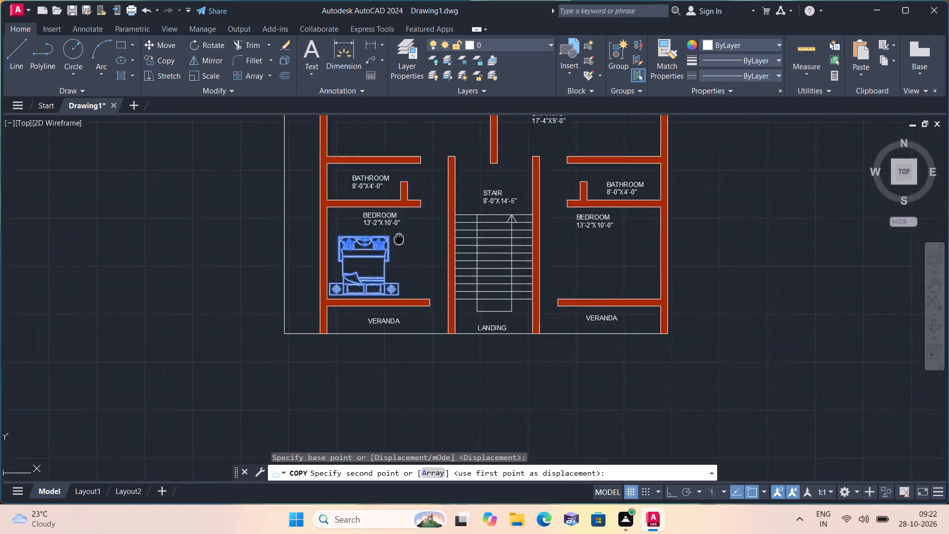
middle_click_drag(351, 263, 111, 311)
scroll(315, 336, "up", 2)
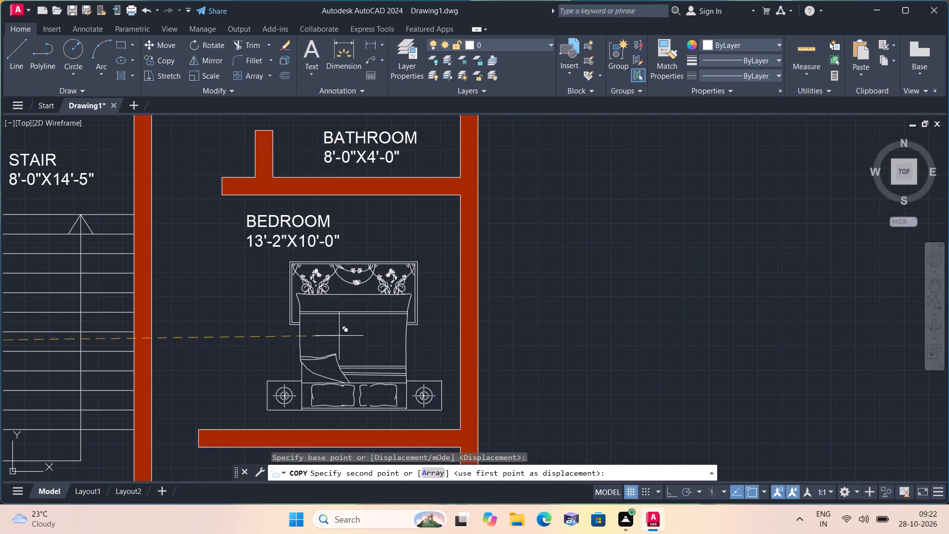
left_click(349, 343)
Place another copy of the bed set in the left unit's 12'-0"X11'-0" bedroom, near its lower left corner.
middle_click_drag(340, 298, 458, 448)
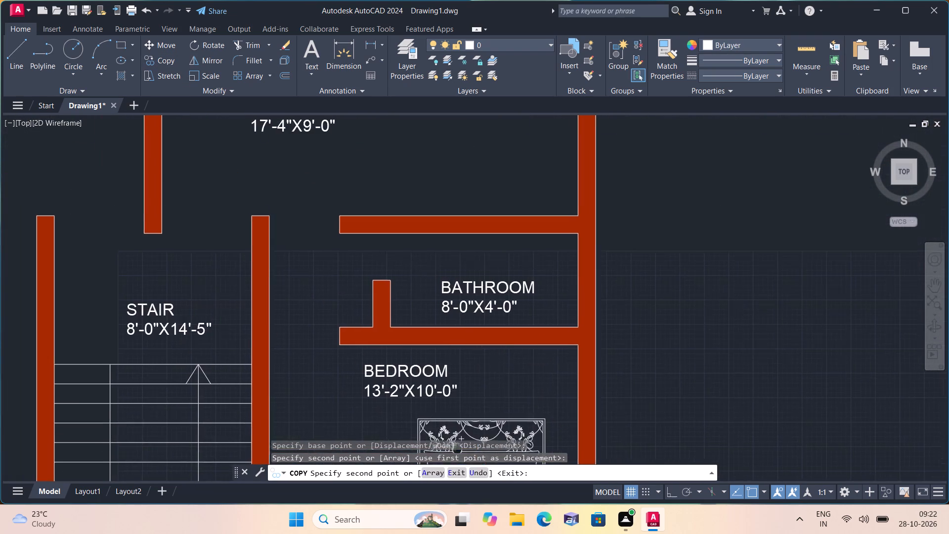
middle_click_drag(458, 448, 460, 448)
scroll(435, 390, "down", 2)
middle_click_drag(266, 295, 395, 400)
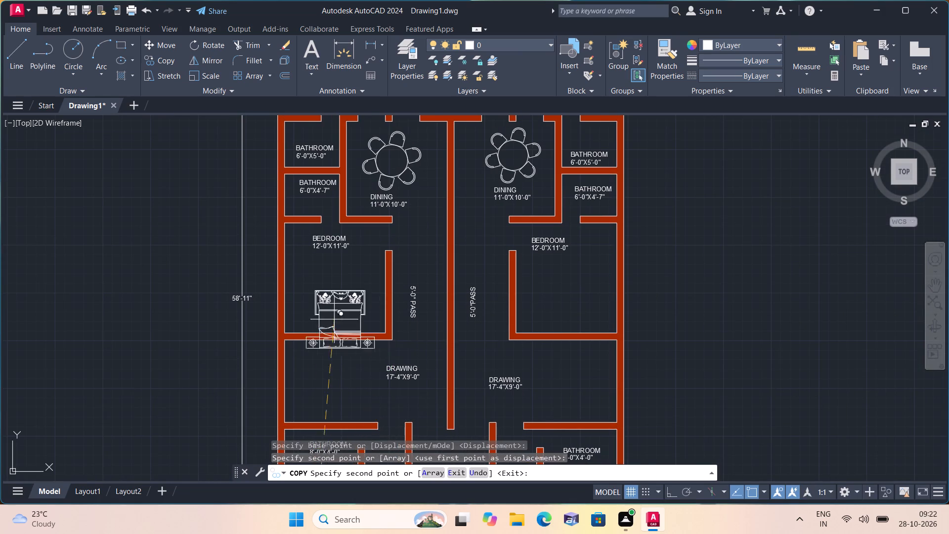
scroll(310, 292, "up", 2)
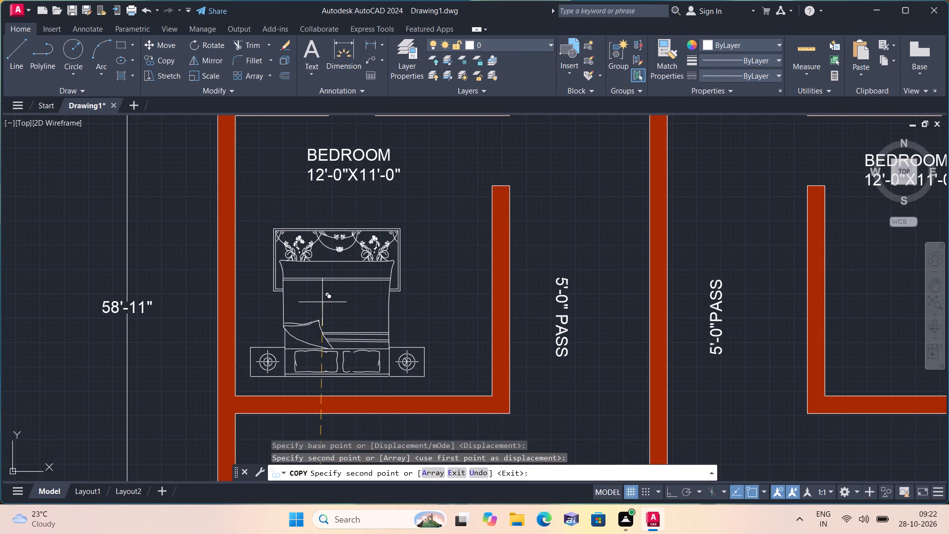
left_click(313, 314)
Place a final bed set copy in the right unit's 12'-0"X11'-0" bedroom, near its lower right corner, and finish copying.
middle_click_drag(340, 300, 324, 300)
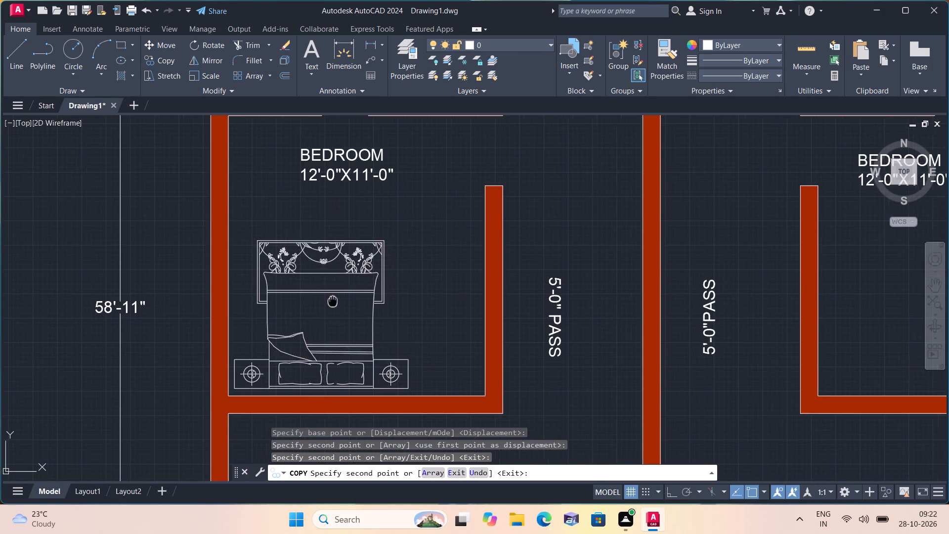
middle_click_drag(324, 300, 240, 284)
scroll(248, 289, "down", 2)
scroll(491, 290, "up", 2)
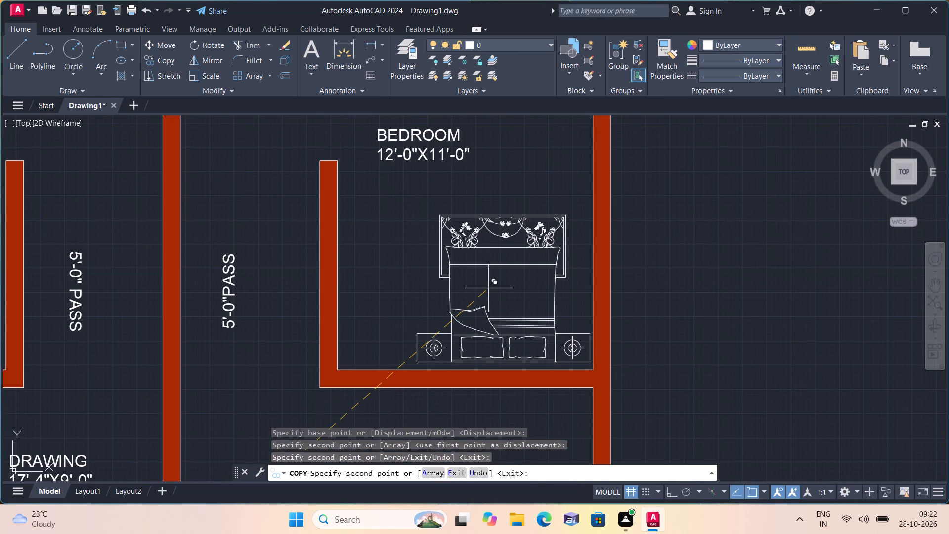
left_click(487, 288)
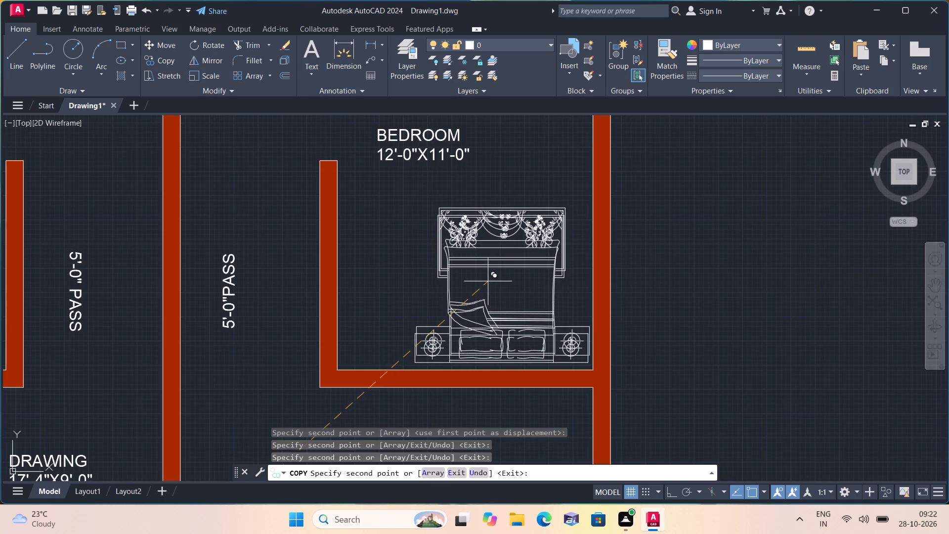
scroll(491, 283, "down", 1)
key("Escape")
Scale the left one of the two large oval toilet fixtures beside the plan down freehand to roughly 15% of its current size.
scroll(497, 285, "down", 2)
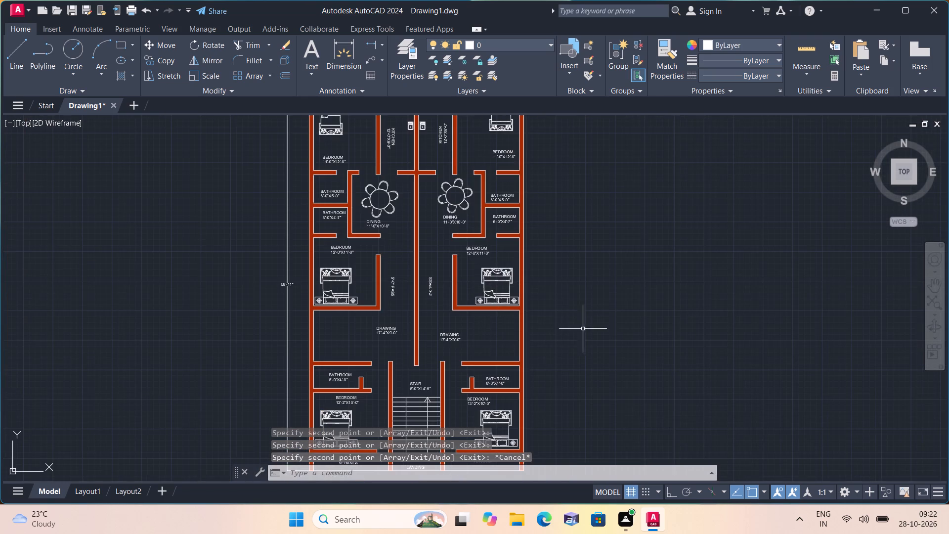
middle_click_drag(565, 320, 483, 250)
scroll(499, 256, "down", 3)
middle_click_drag(511, 267, 399, 232)
scroll(376, 232, "down", 2)
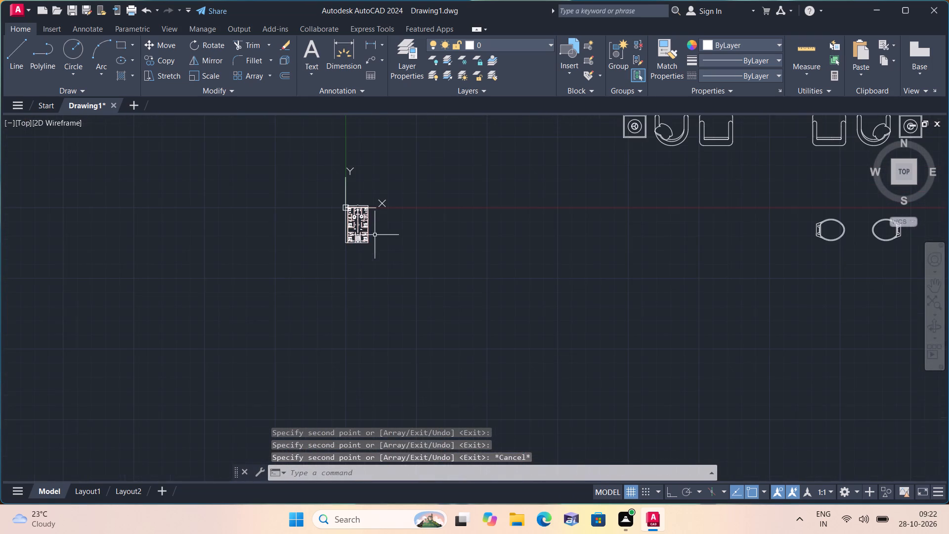
middle_click_drag(563, 284, 447, 391)
scroll(752, 341, "up", 2)
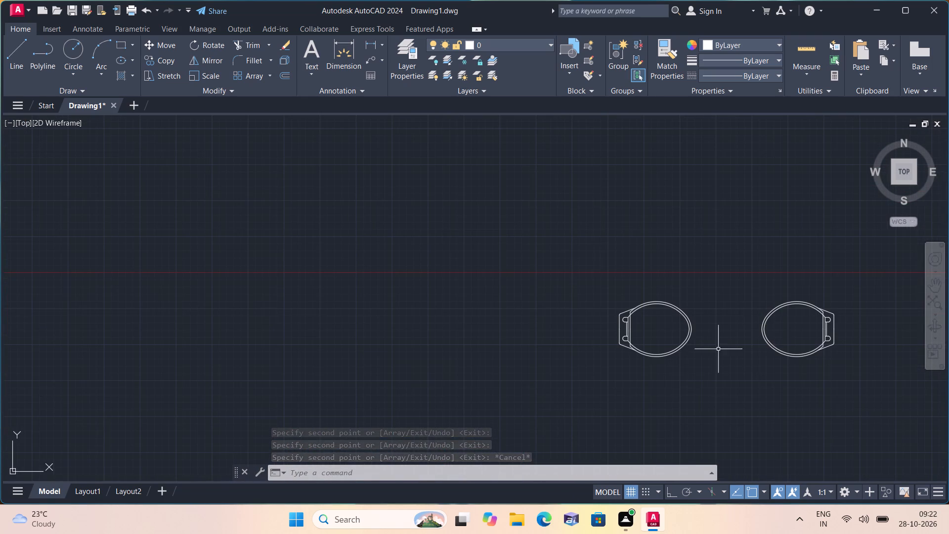
left_click(696, 379)
left_click(474, 247)
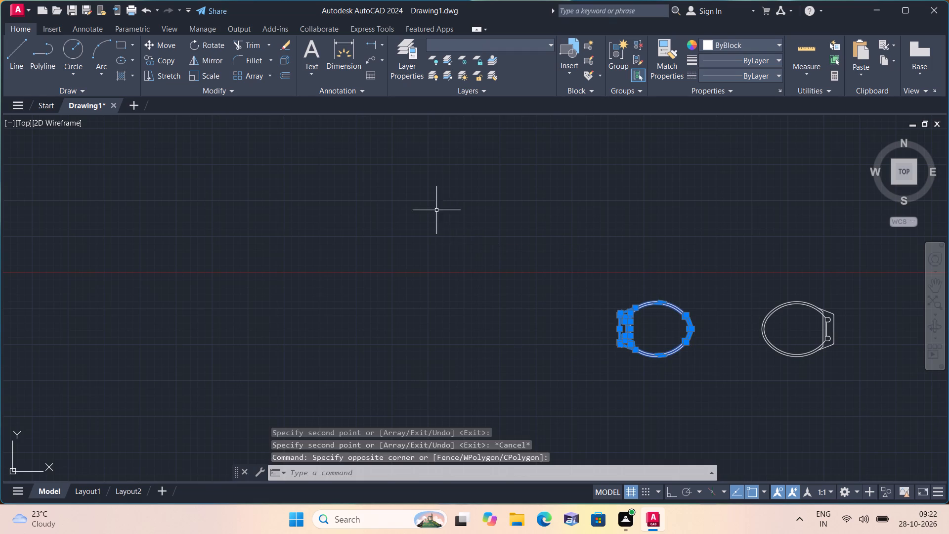
left_click(208, 73)
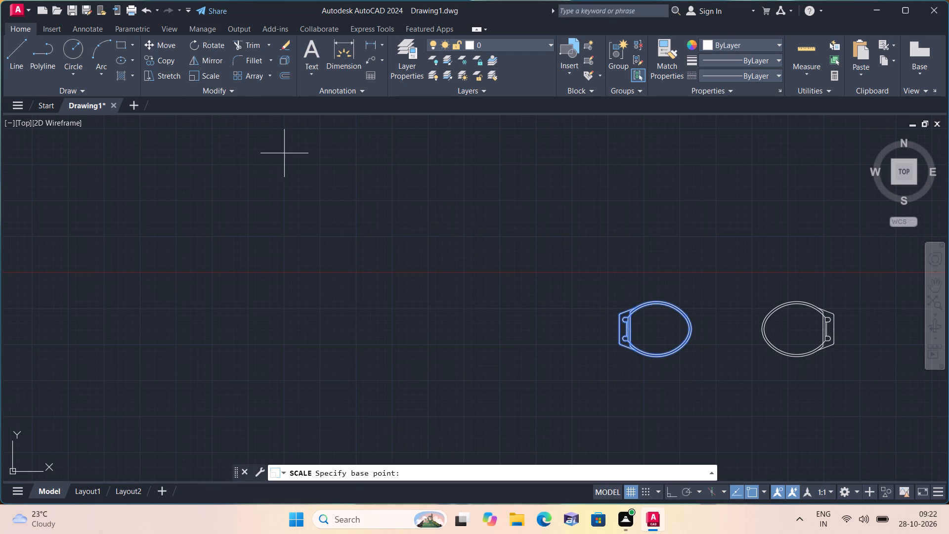
scroll(630, 349, "up", 1)
left_click(636, 344)
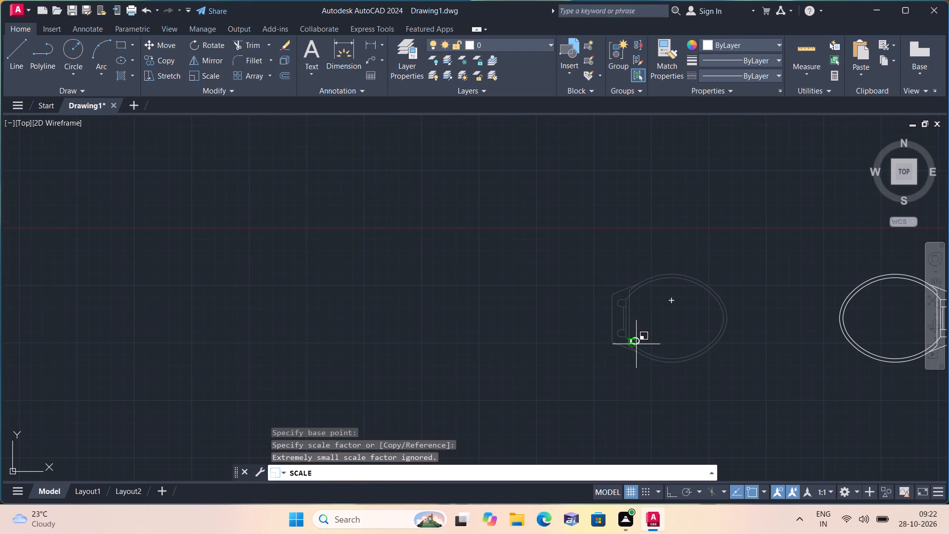
left_click(642, 344)
Move the reduced toilet fixture into the empty space just left of the floor plan, beside the left unit's bathrooms.
scroll(642, 346, "up", 1)
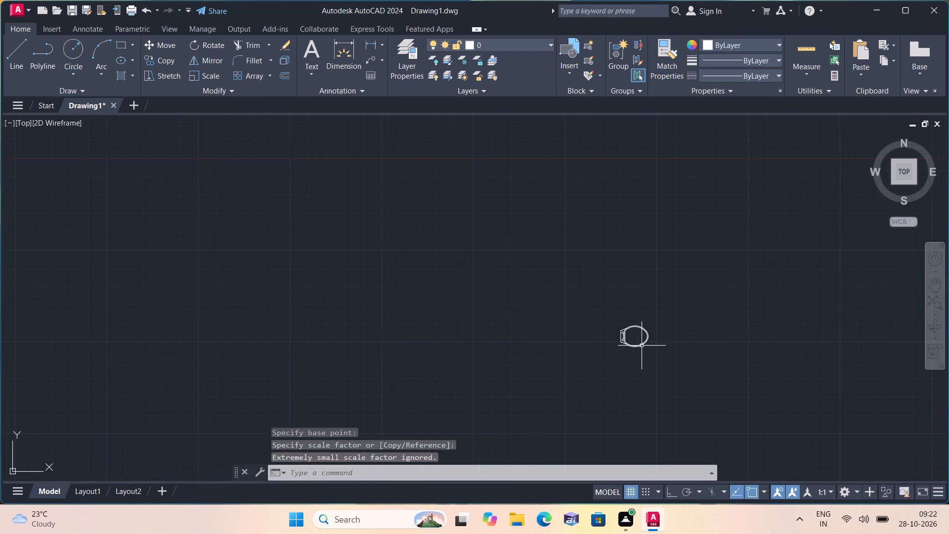
left_click_drag(667, 369, 660, 356)
left_click(569, 275)
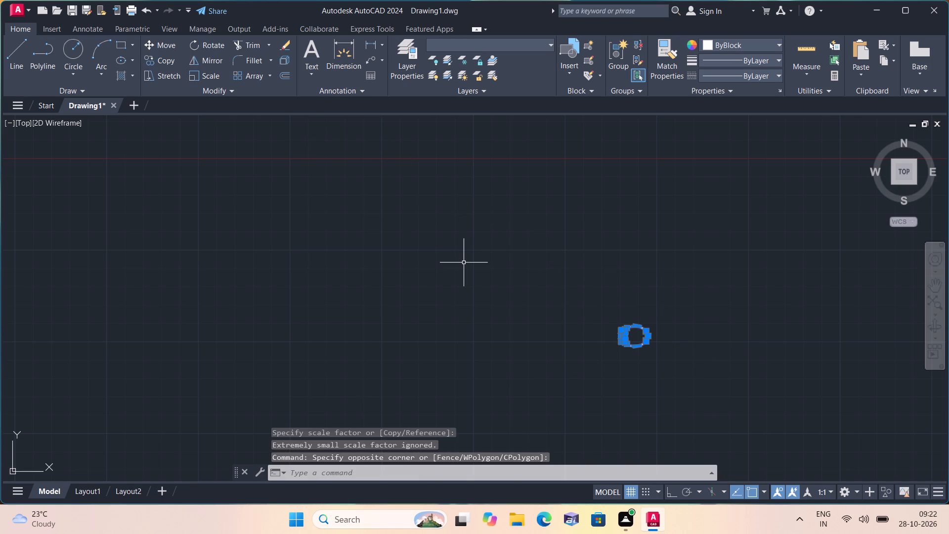
left_click(167, 42)
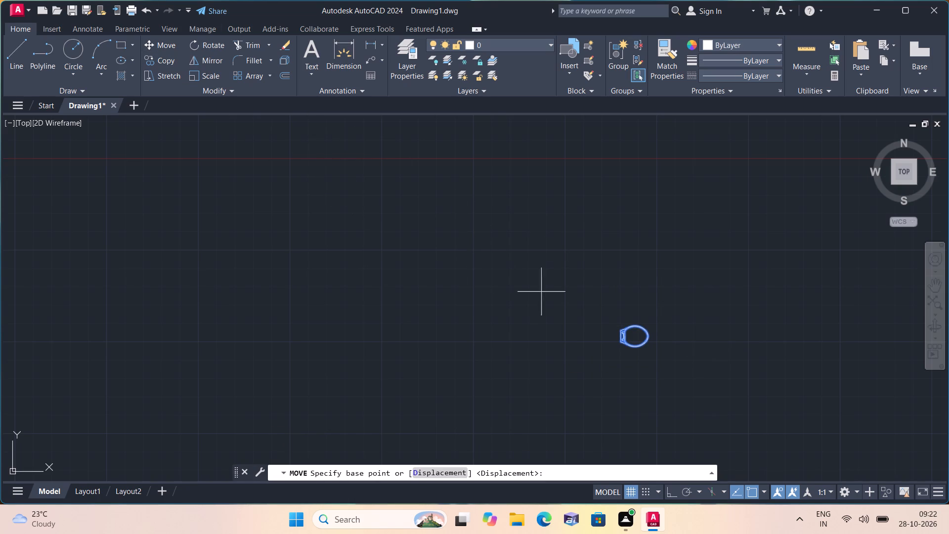
left_click(618, 337)
scroll(486, 298, "down", 2)
middle_click_drag(328, 287, 408, 306)
scroll(326, 287, "down", 1)
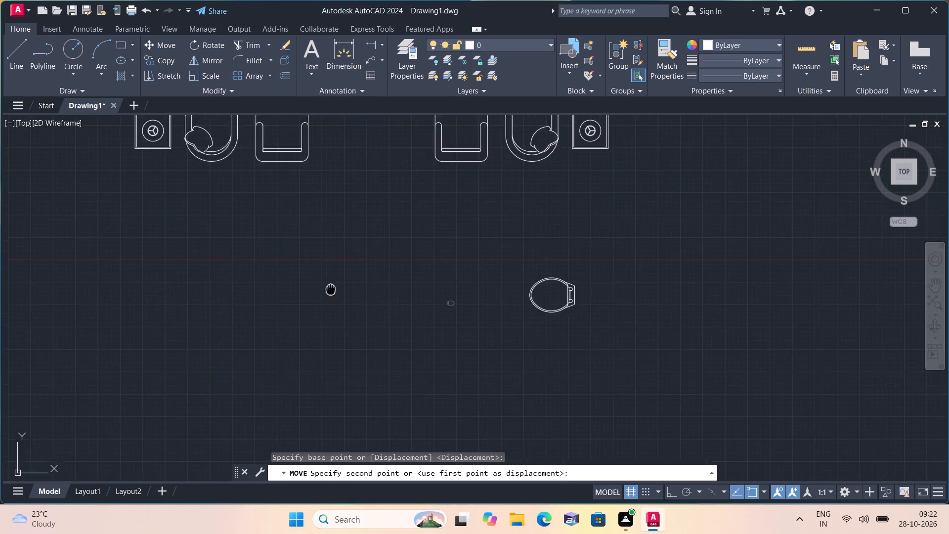
middle_click_drag(408, 306, 536, 328)
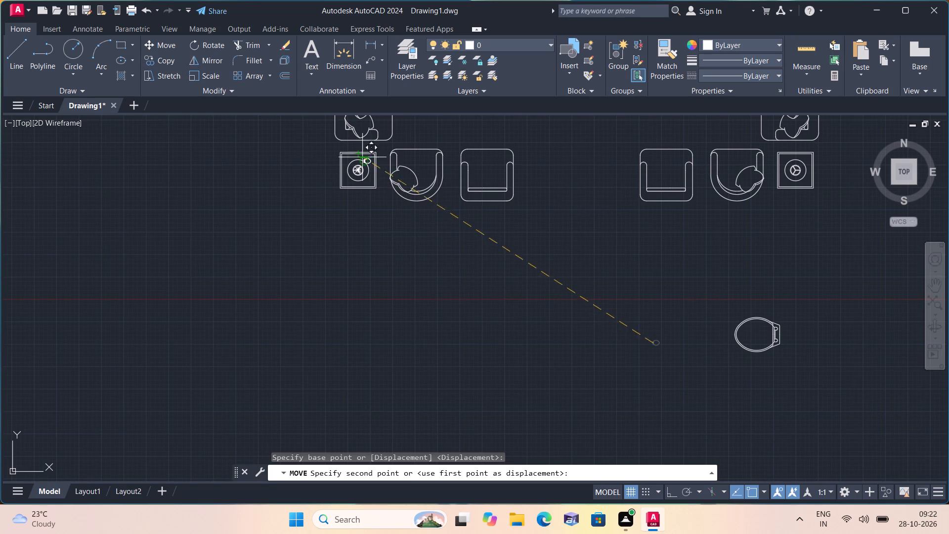
scroll(301, 221, "down", 1)
scroll(56, 290, "up", 3)
middle_click_drag(60, 285, 266, 280)
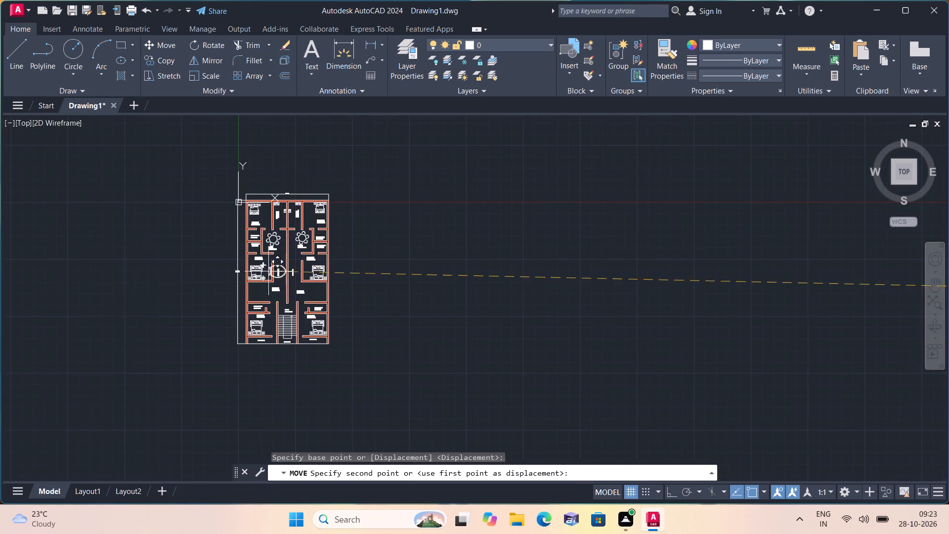
scroll(305, 225, "up", 2)
scroll(140, 260, "up", 1)
middle_click_drag(149, 248, 317, 272)
scroll(317, 272, "up", 1)
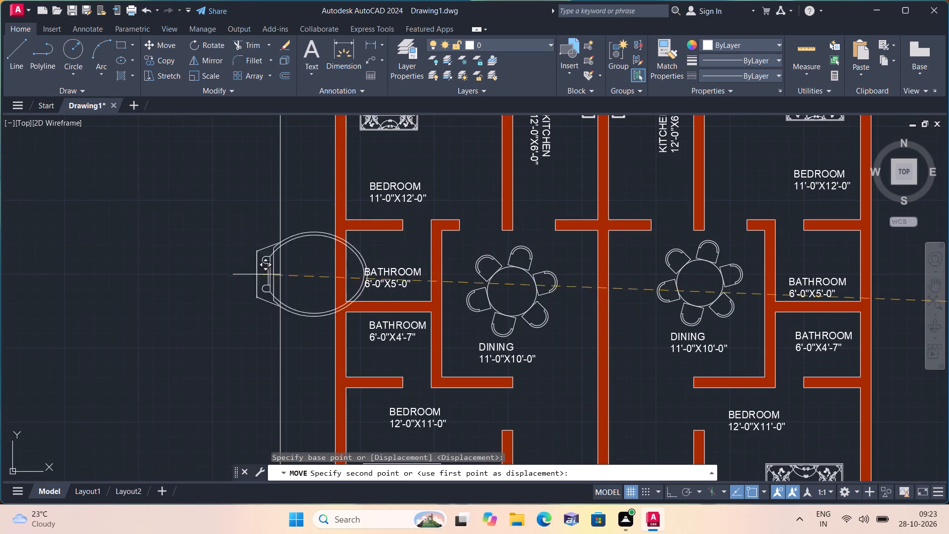
left_click(136, 244)
Scale the toilet beside the plan down freehand to roughly 11% of its current size about a point inside the bowl.
scroll(140, 251, "up", 1)
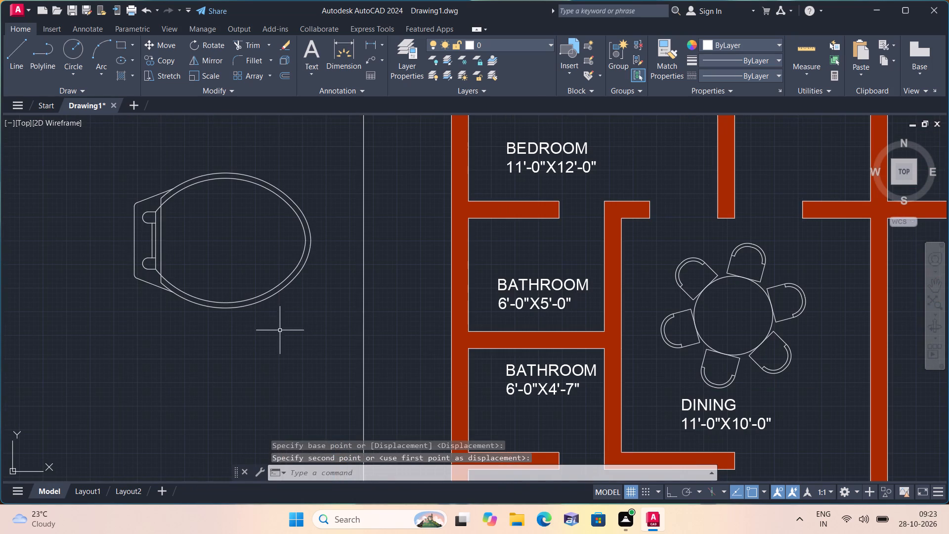
left_click_drag(284, 329, 270, 307)
left_click(60, 152)
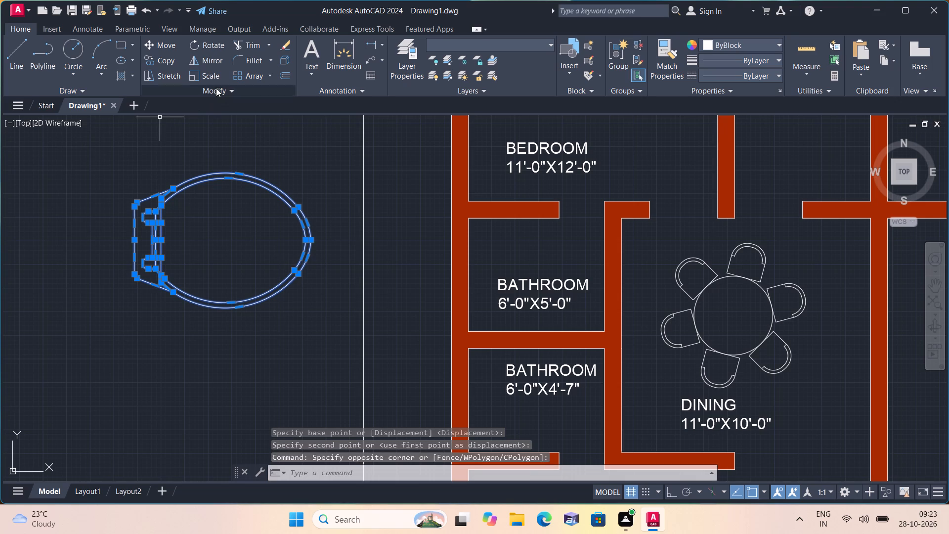
left_click(211, 74)
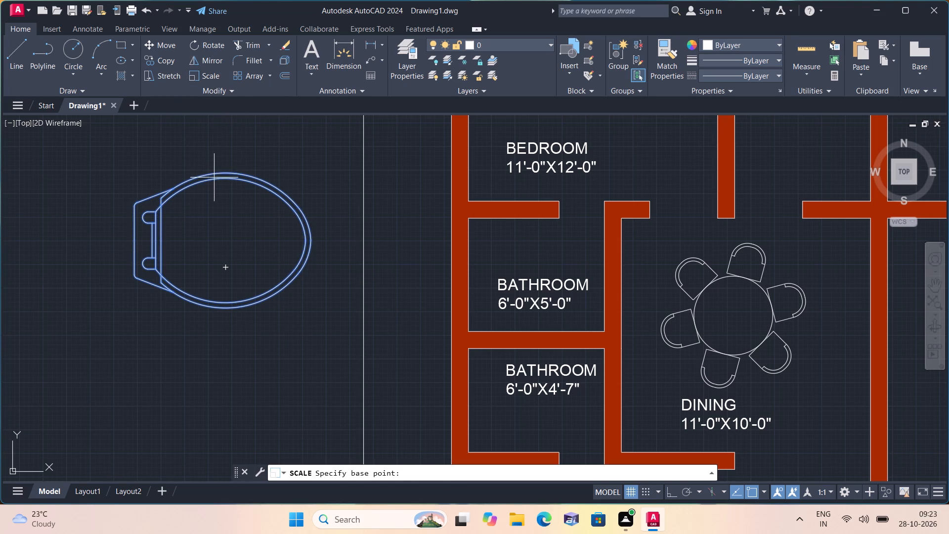
left_click(206, 215)
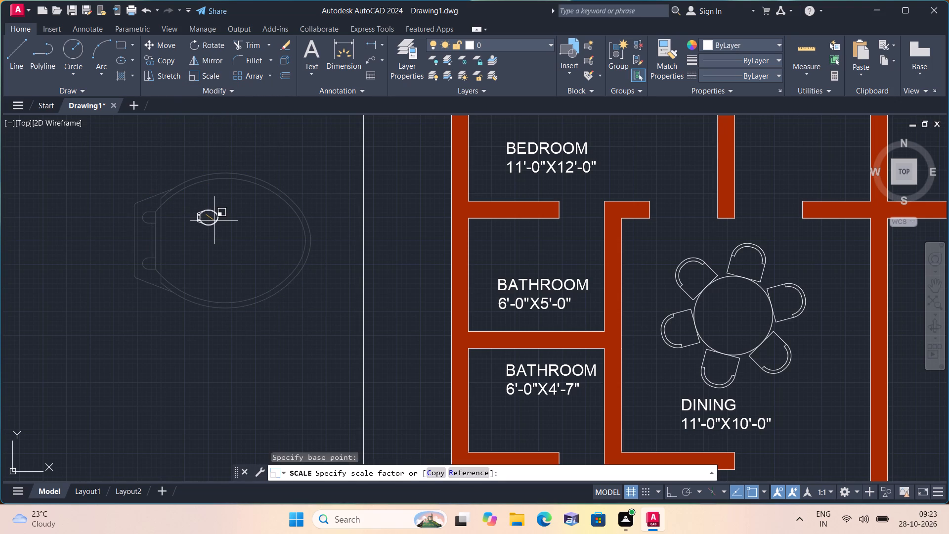
left_click(213, 221)
Move the small toilet into the left unit's 6'-0"X5'-0" bathroom, above the room label near the outer wall.
scroll(211, 236, "up", 2)
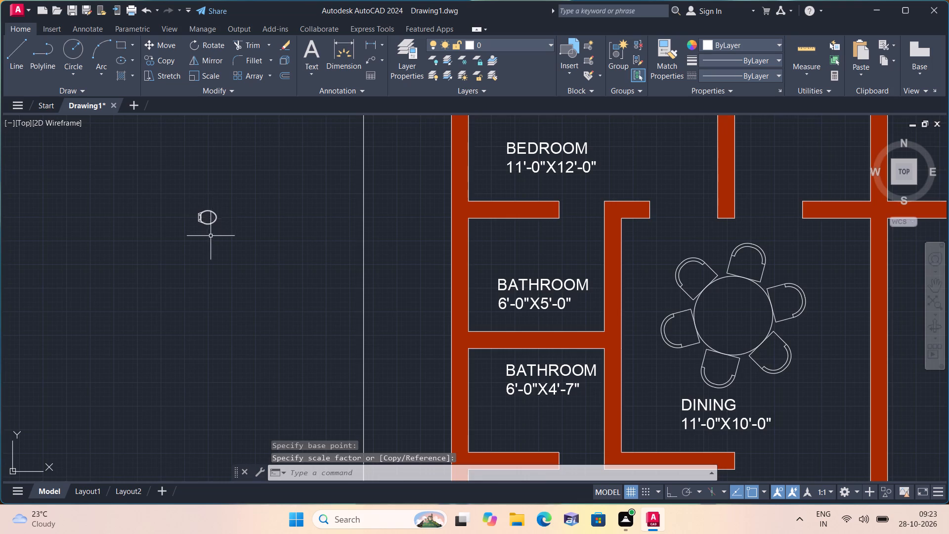
left_click(237, 240)
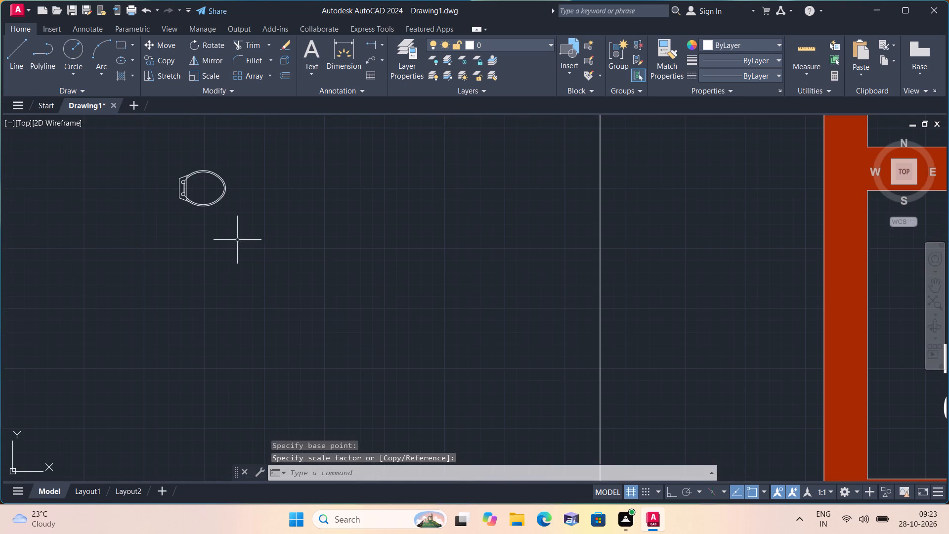
left_click(157, 147)
left_click(160, 45)
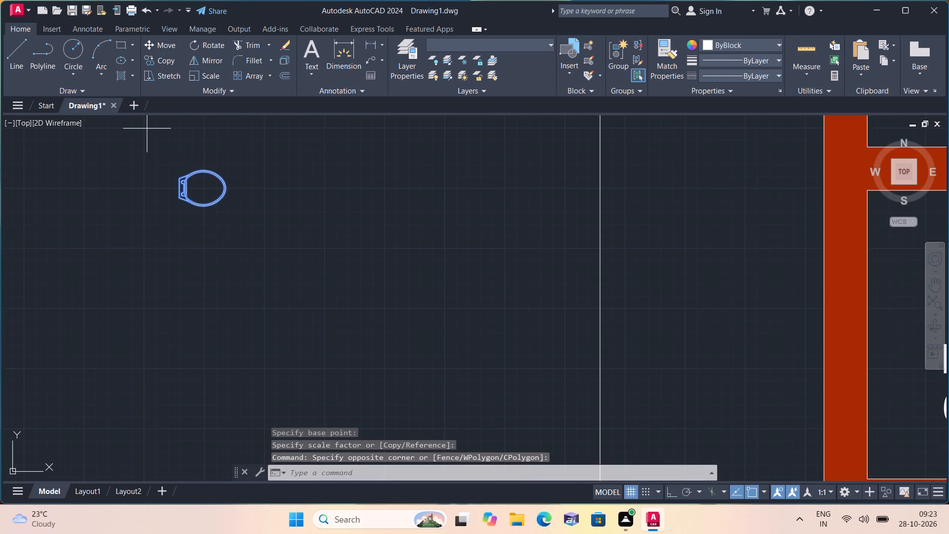
left_click(210, 190)
scroll(211, 187, "down", 3)
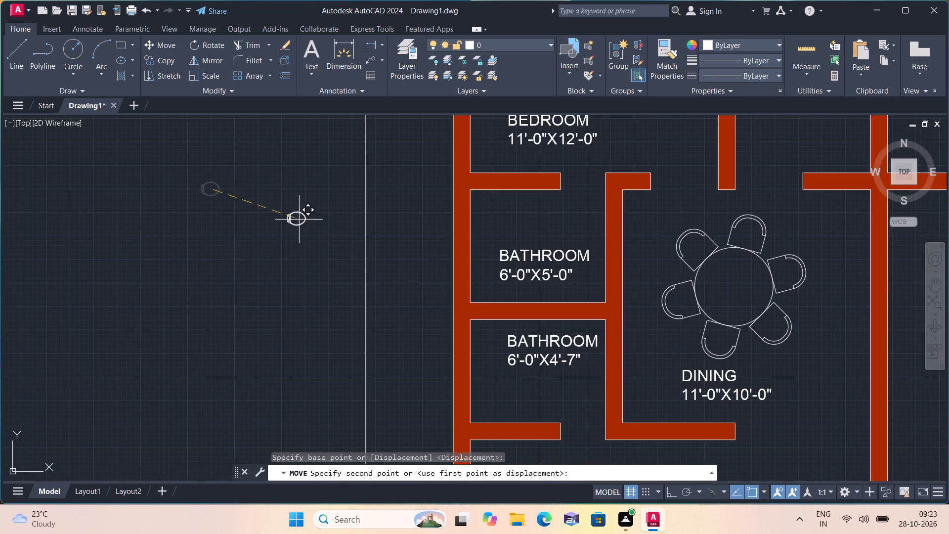
scroll(495, 223, "up", 1)
middle_click_drag(488, 223, 280, 165)
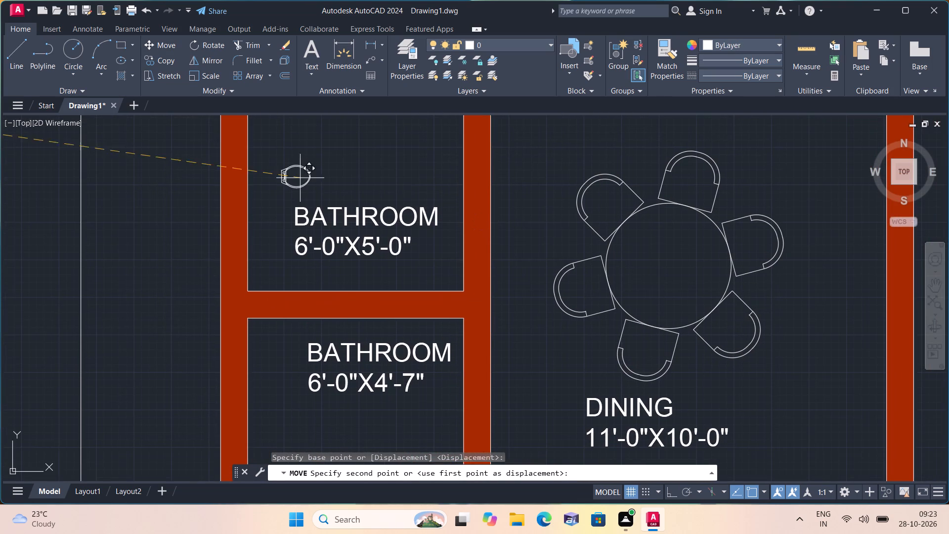
left_click(298, 160)
scroll(295, 155, "up", 3)
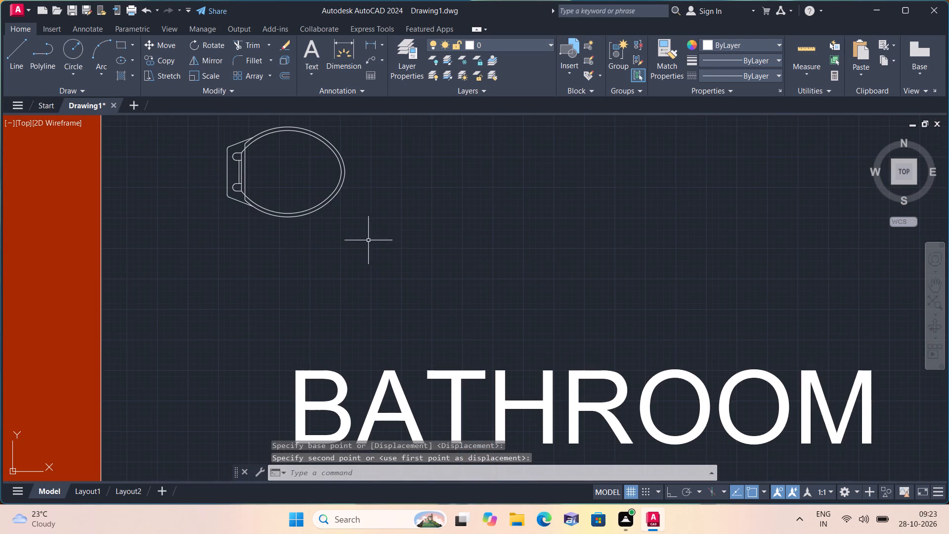
Scale the toilet in the left unit's 6'-0"X5'-0" bathroom up freehand to roughly 2.4 times its size.
left_click_drag(380, 251, 376, 246)
left_click(190, 138)
left_click(212, 75)
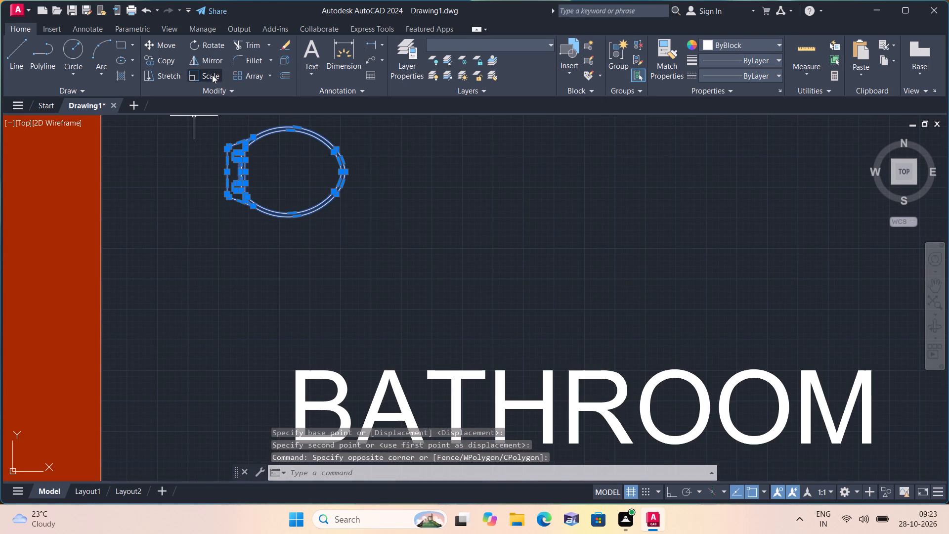
left_click(272, 163)
scroll(313, 252, "down", 2)
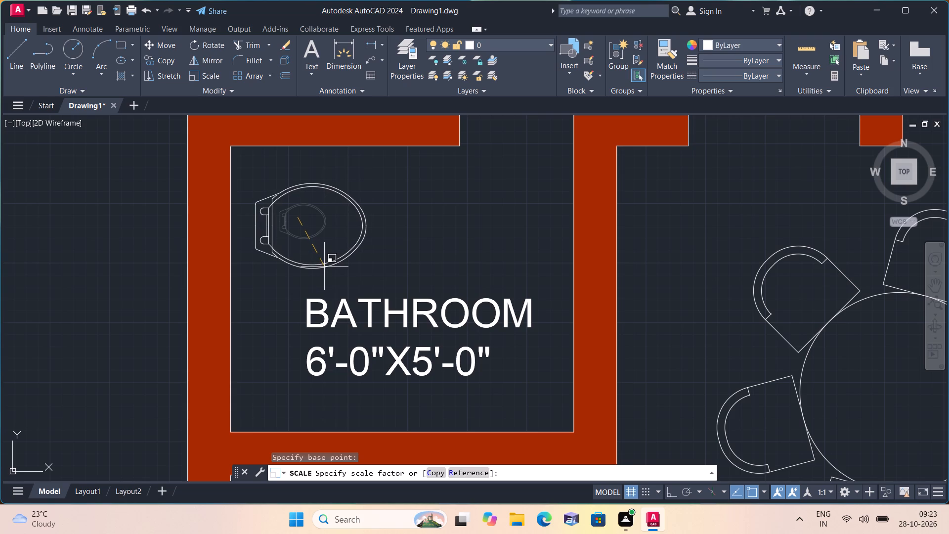
left_click(324, 267)
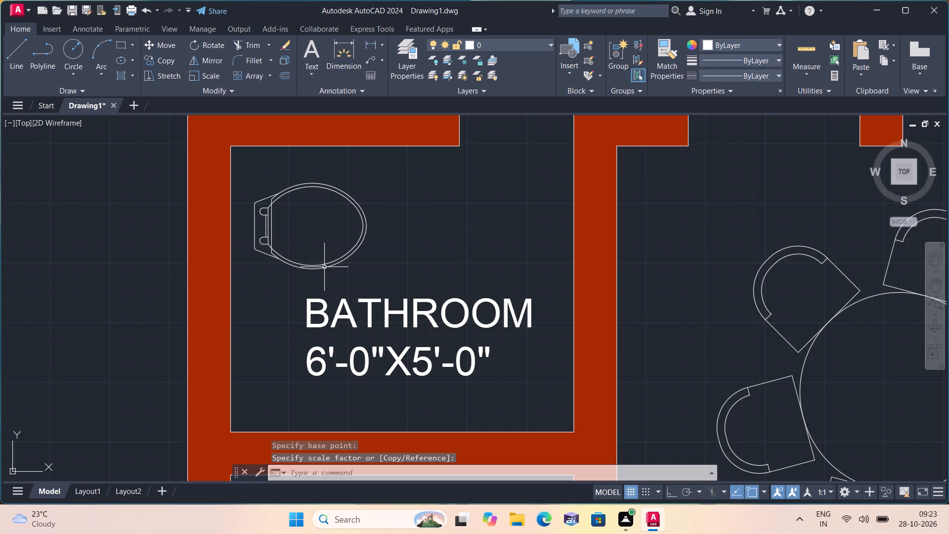
Move the enlarged toilet in the 6'-0"X5'-0" bathroom so its back sits against the outer wall.
scroll(324, 267, "up", 1)
left_click(397, 277)
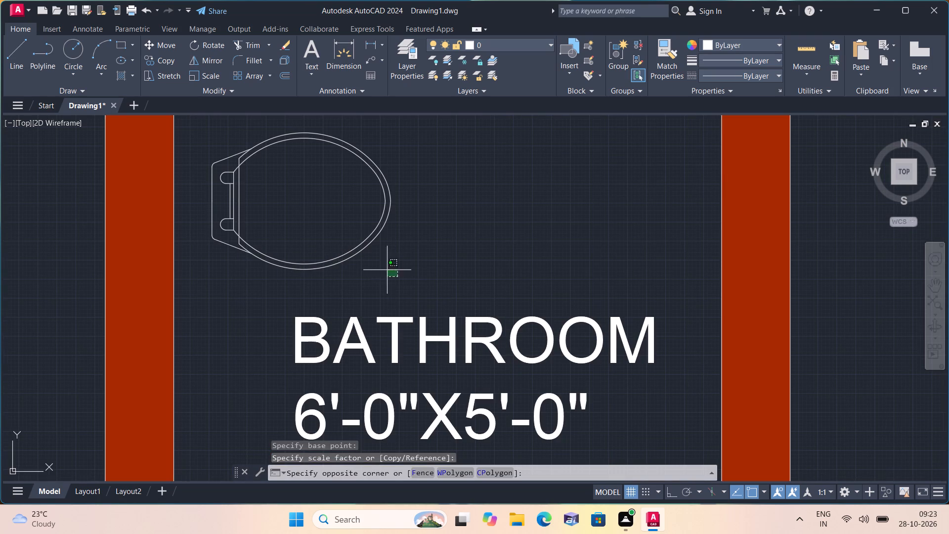
left_click(203, 140)
left_click(159, 43)
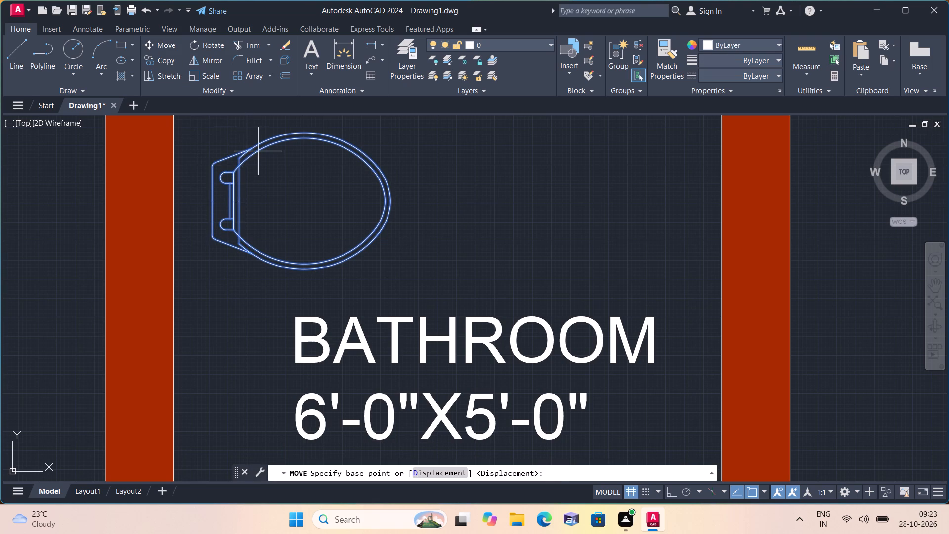
left_click(278, 191)
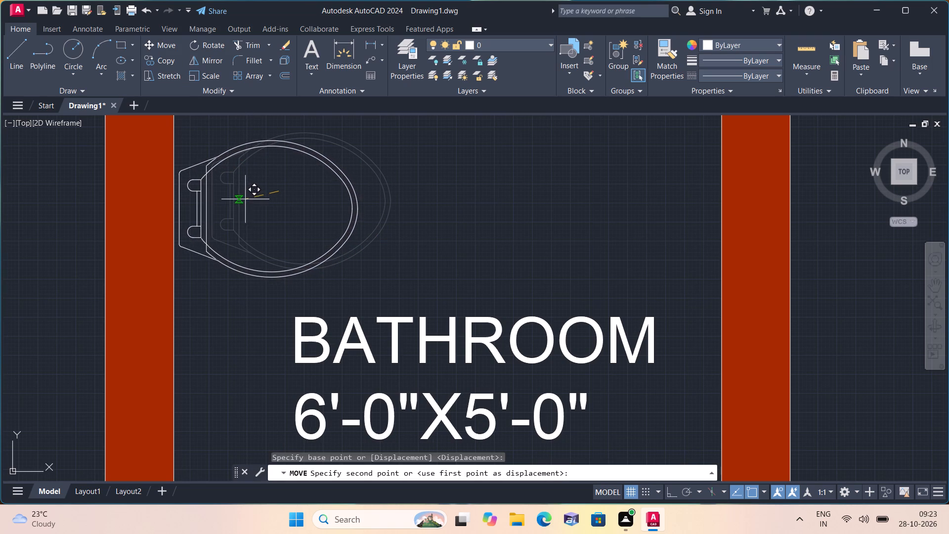
left_click(244, 198)
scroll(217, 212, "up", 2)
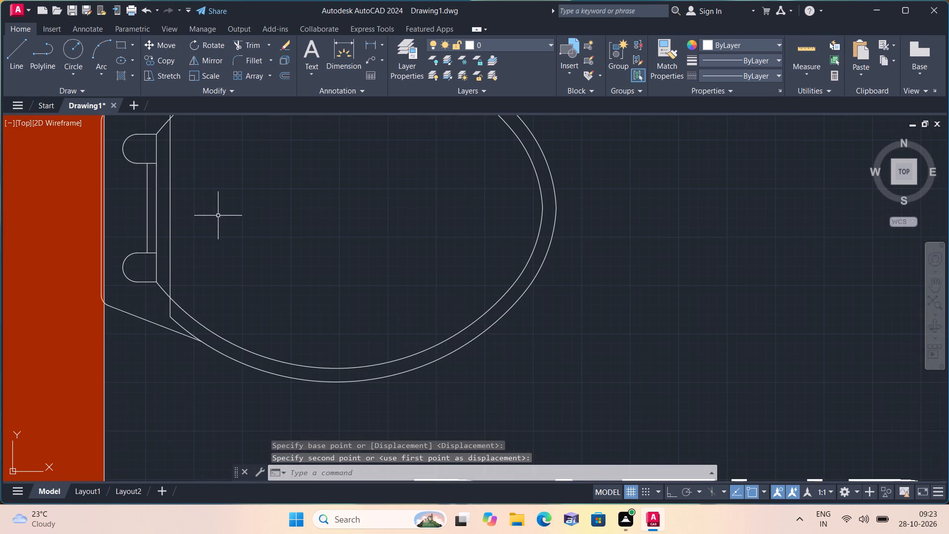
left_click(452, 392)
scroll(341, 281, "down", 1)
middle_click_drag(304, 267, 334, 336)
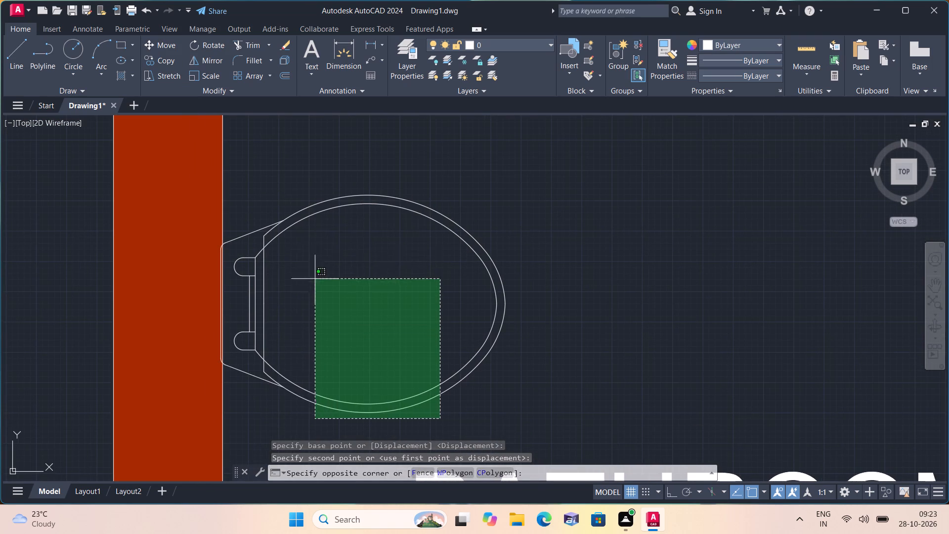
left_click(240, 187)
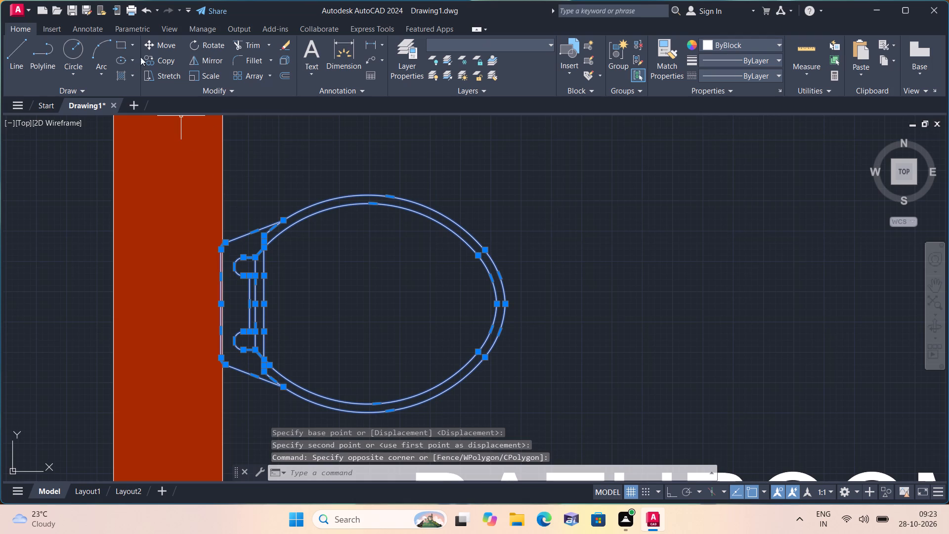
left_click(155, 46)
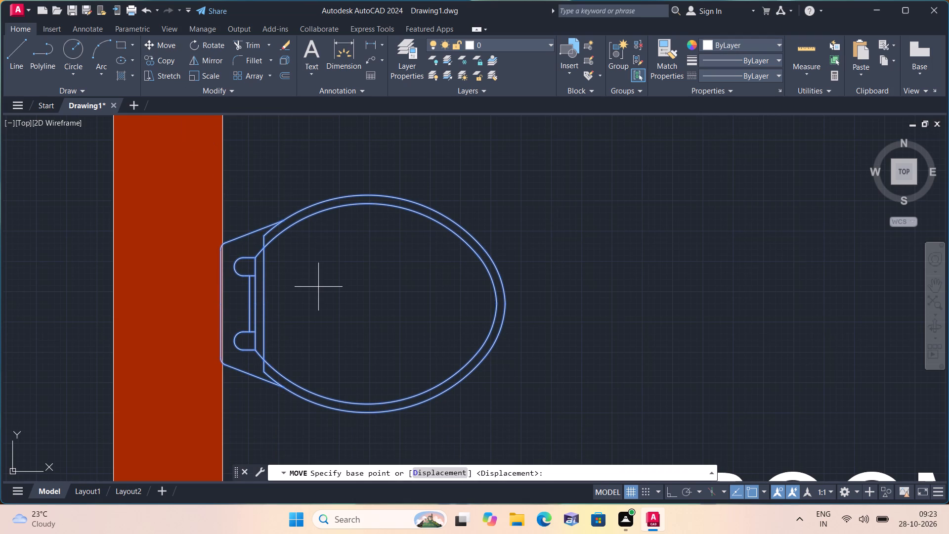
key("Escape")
Shift the toilet in the 6'-0"X5'-0" bathroom slightly inward so its back edge clears the outer wall's inner face.
left_click_drag(564, 433, 561, 426)
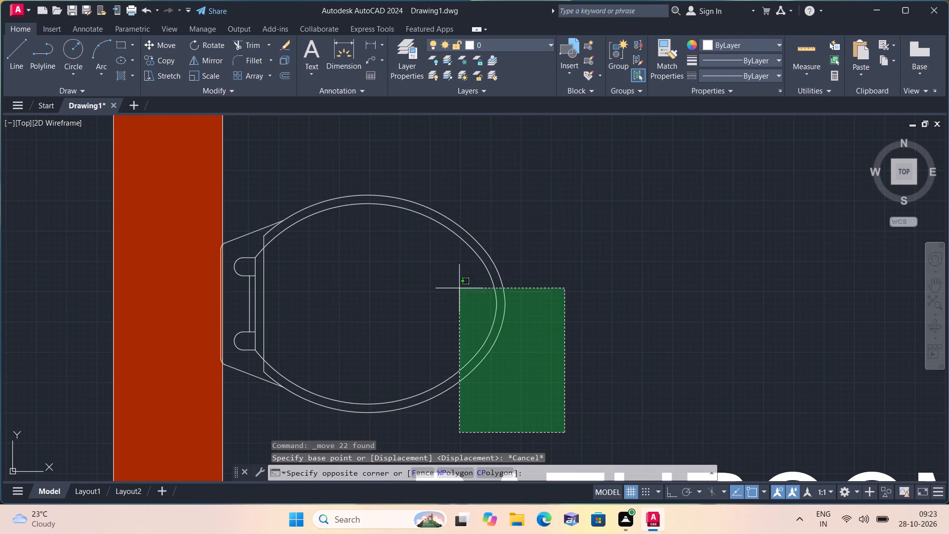
left_click(252, 151)
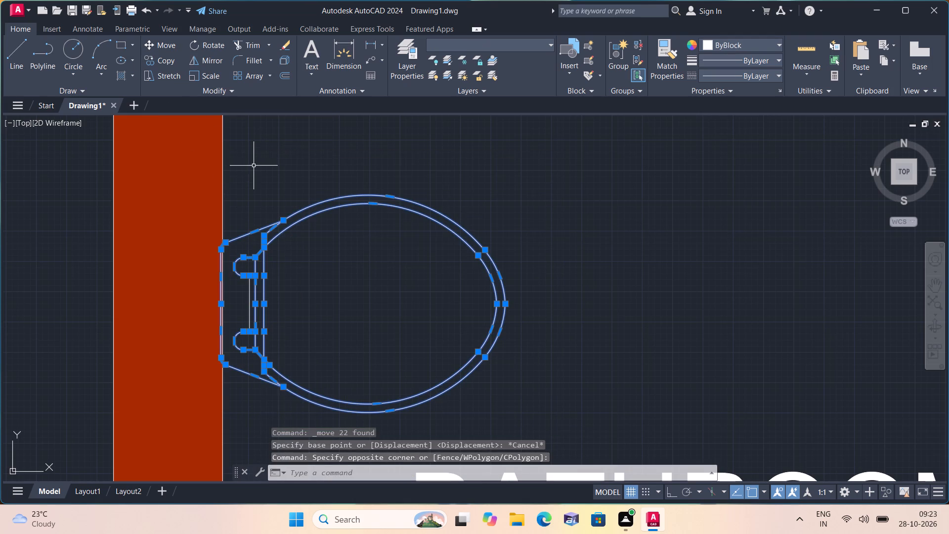
scroll(283, 272, "up", 1)
left_click(318, 323)
left_click(222, 266)
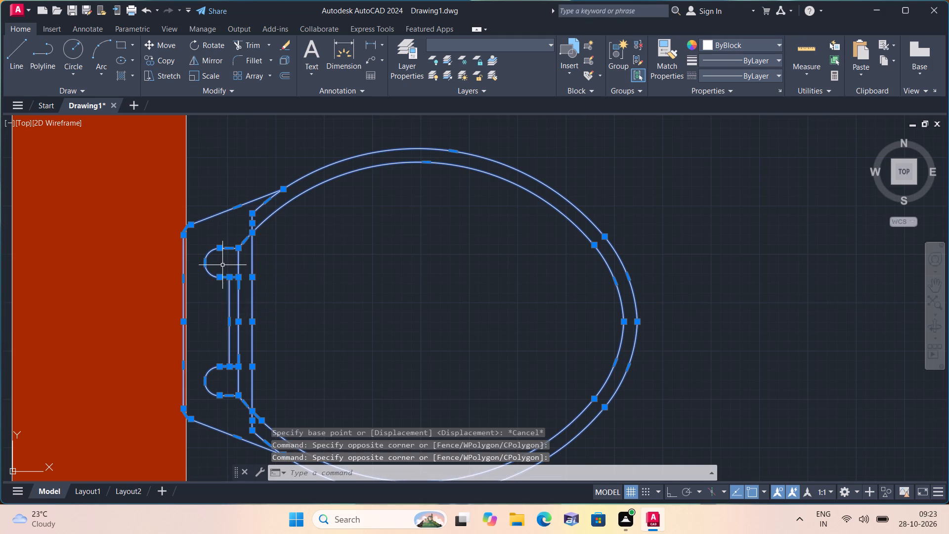
scroll(222, 265, "up", 2)
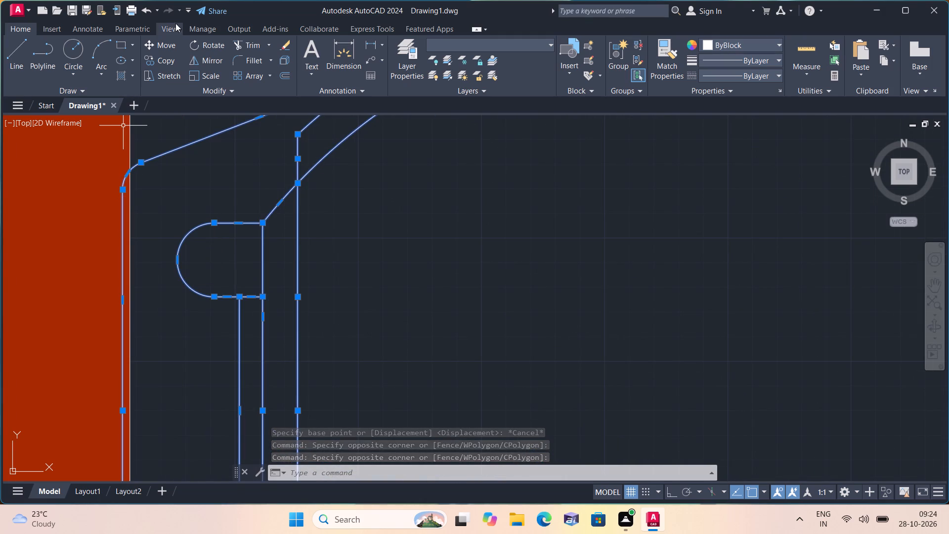
left_click(165, 44)
scroll(182, 79, "down", 3)
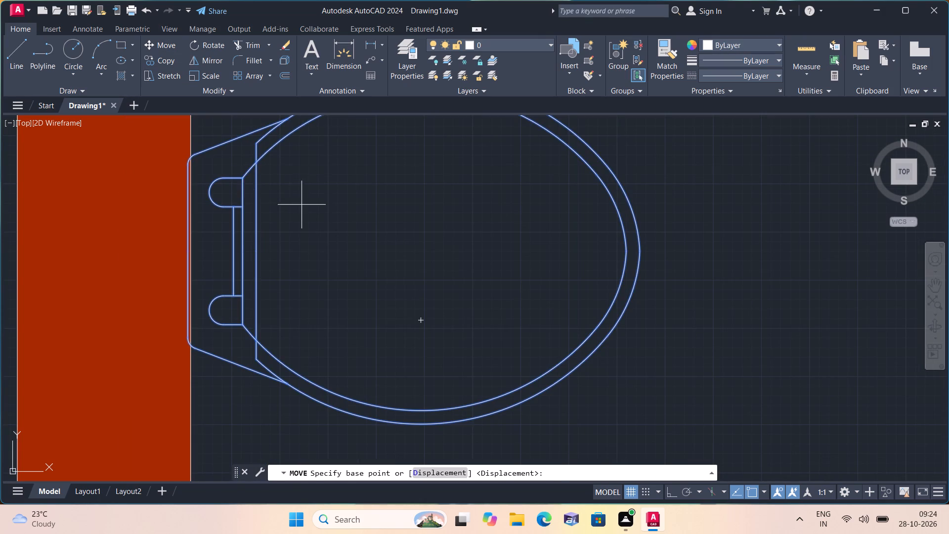
left_click(316, 212)
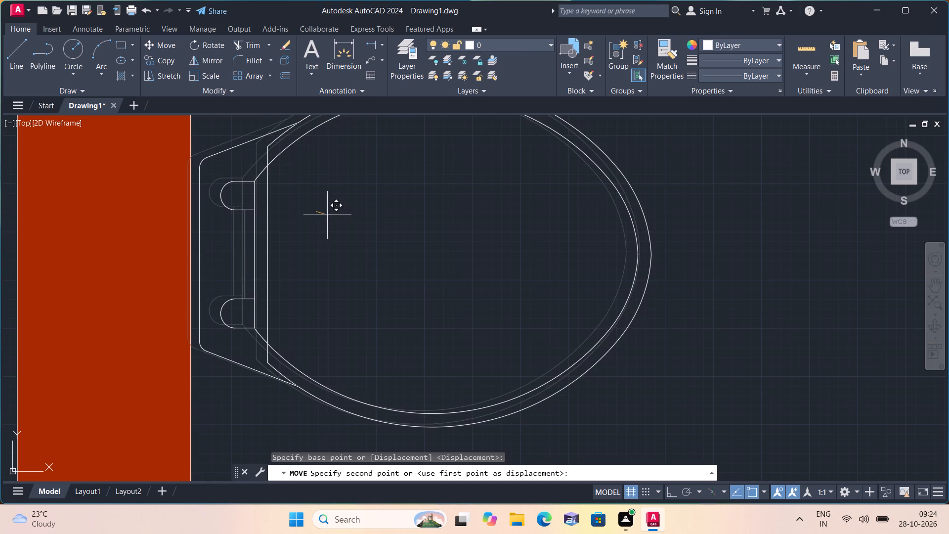
left_click(327, 215)
Copy the toilet into the left unit's 6'-0"X4'-7" bathroom, beside the outer wall below the room label.
scroll(328, 220, "down", 2)
middle_click_drag(324, 222, 314, 235)
left_click(452, 298)
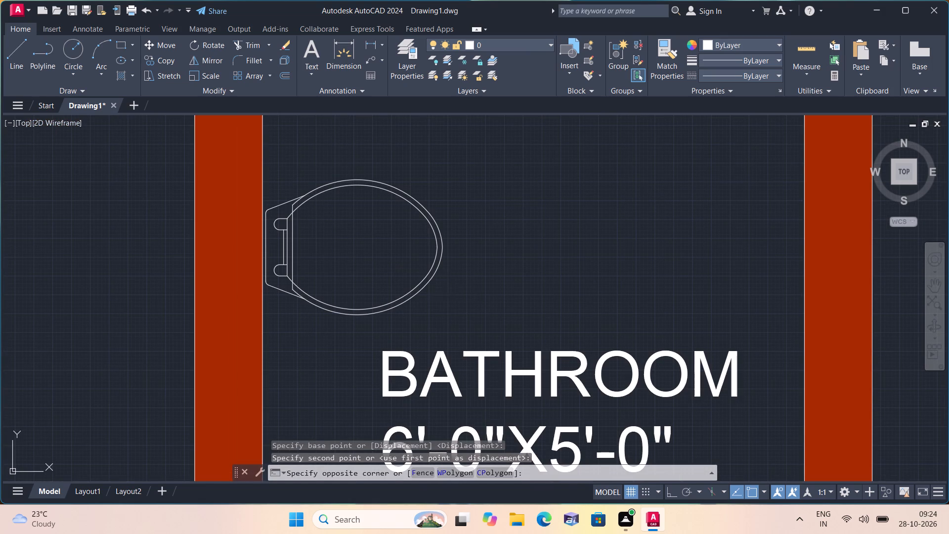
left_click(274, 159)
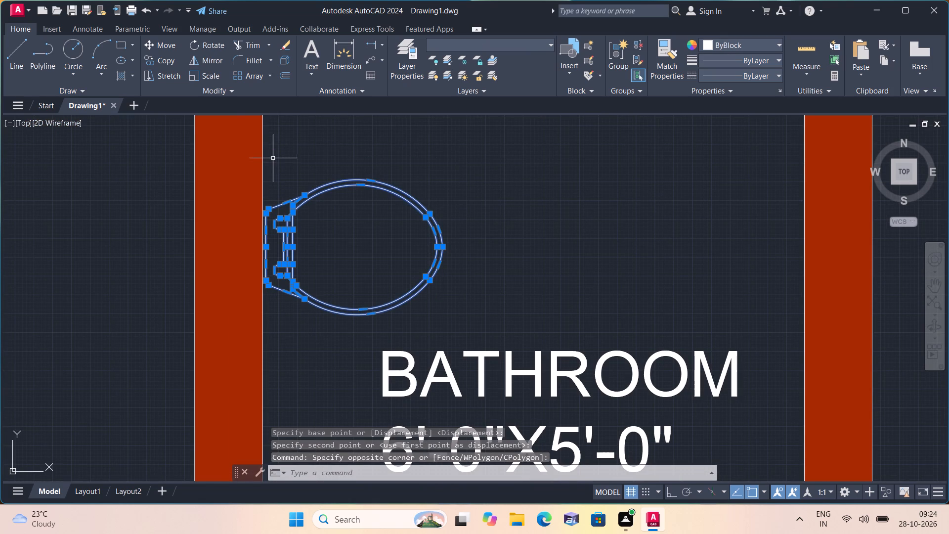
left_click(159, 61)
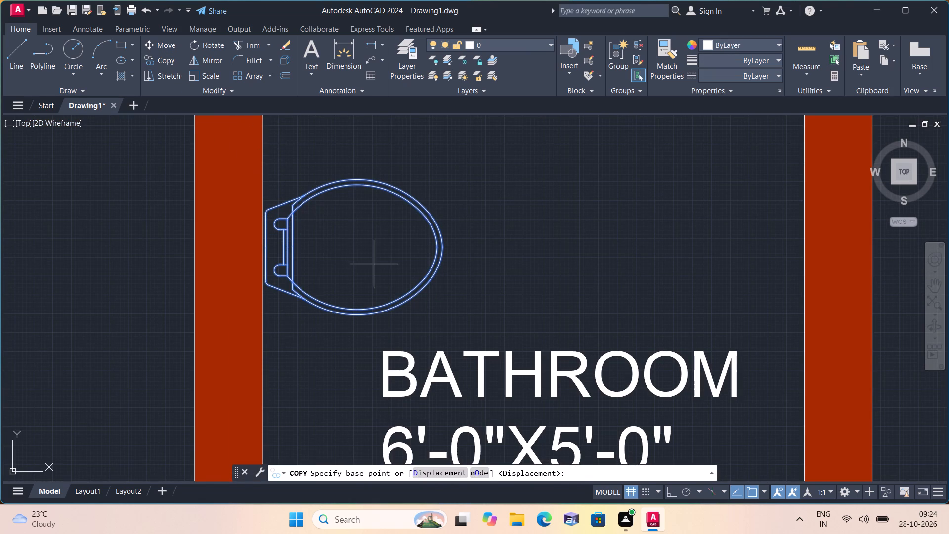
left_click(374, 264)
scroll(385, 287, "down", 4)
middle_click_drag(383, 292, 348, 162)
scroll(354, 261, "up", 3)
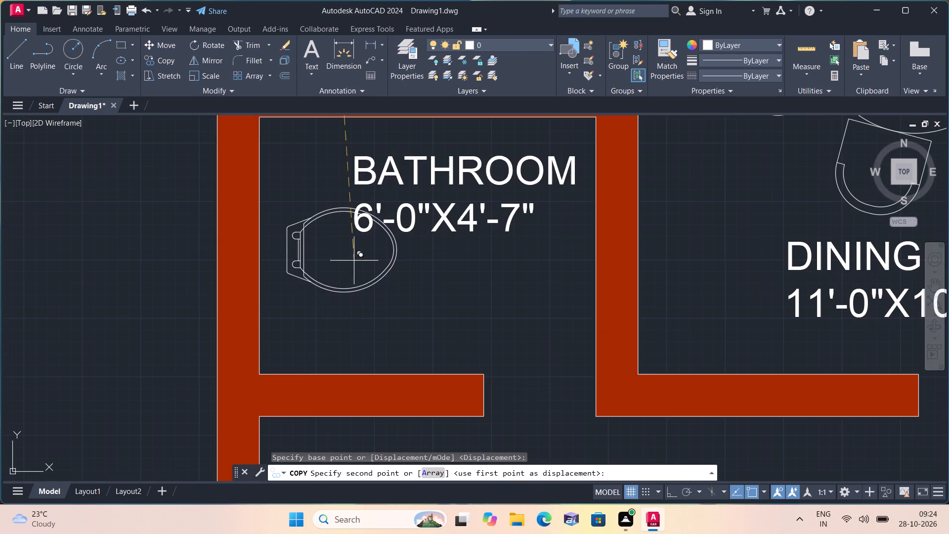
left_click(330, 300)
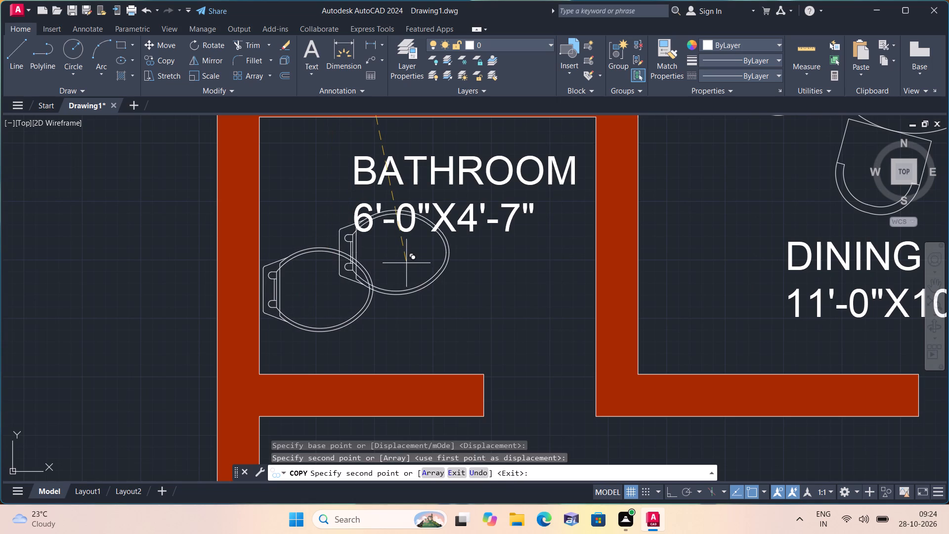
key("Escape")
Move the remaining large toilet fixture from below the sofa sets into the empty space just outside the right unit's outer wall.
scroll(406, 254, "down", 4)
middle_click_drag(452, 250, 292, 284)
scroll(446, 250, "down", 1)
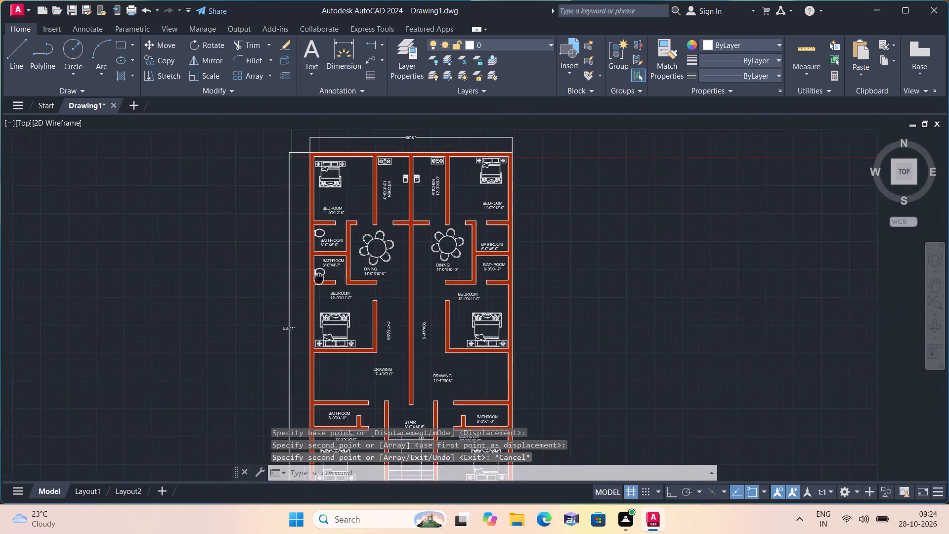
middle_click_drag(292, 284, 269, 266)
scroll(267, 263, "down", 1)
middle_click_drag(296, 284, 300, 172)
scroll(296, 284, "down", 2)
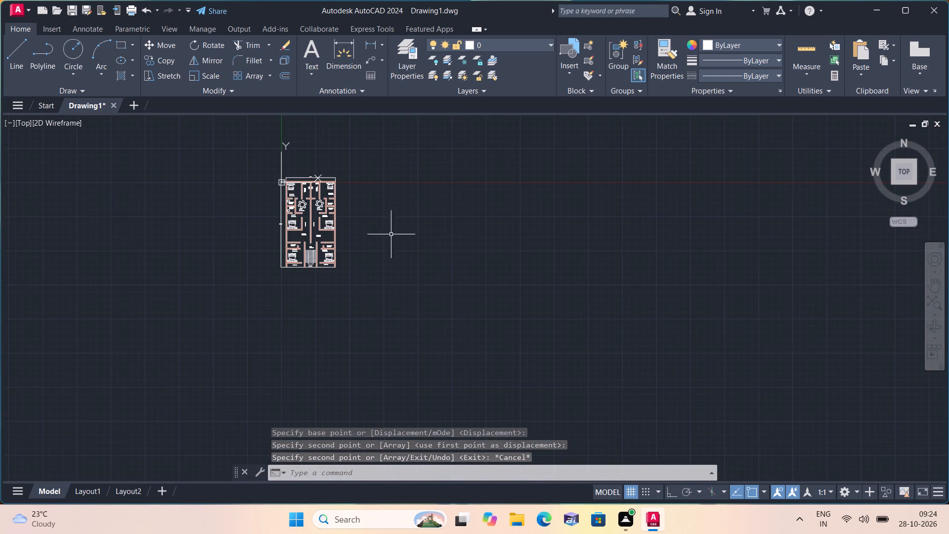
middle_click_drag(444, 238, 296, 332)
scroll(440, 238, "down", 1)
scroll(282, 327, "down", 2)
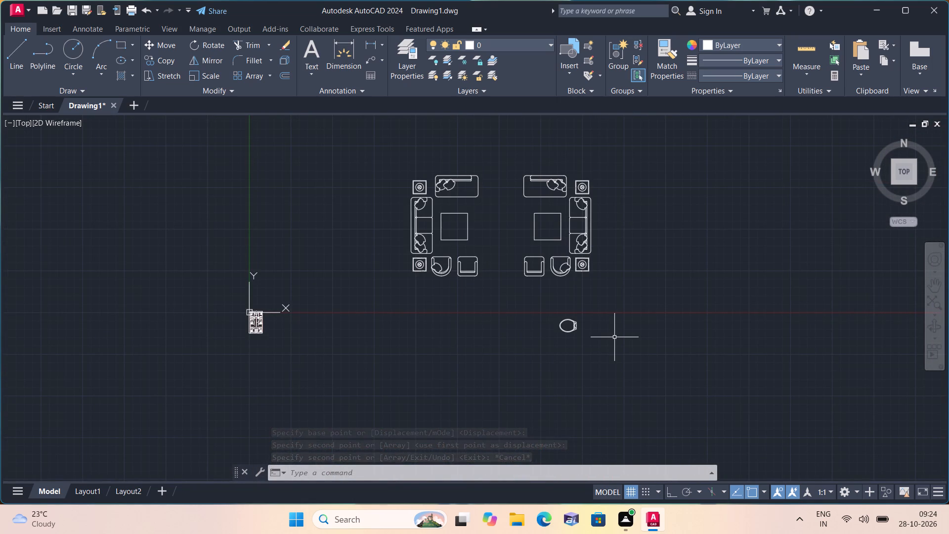
scroll(614, 337, "up", 2)
left_click(554, 354)
left_click(454, 289)
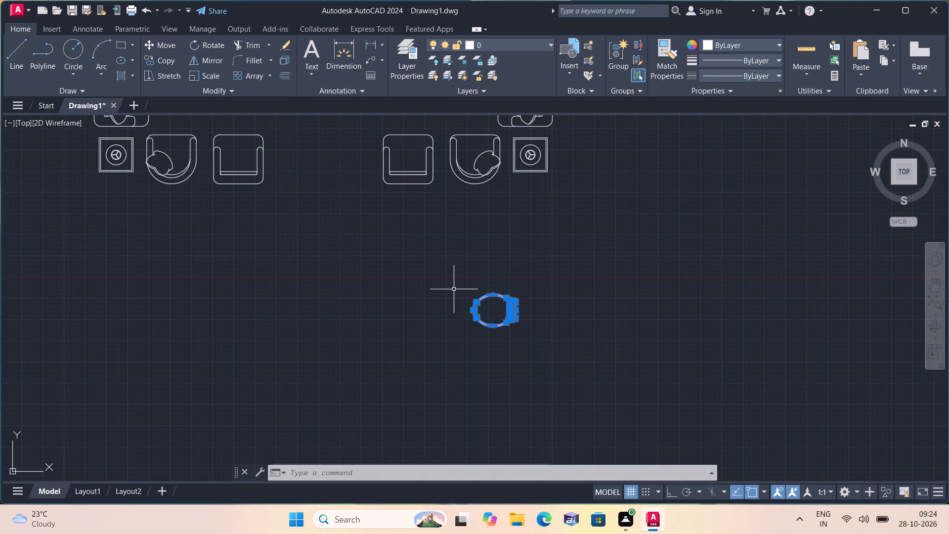
left_click(157, 43)
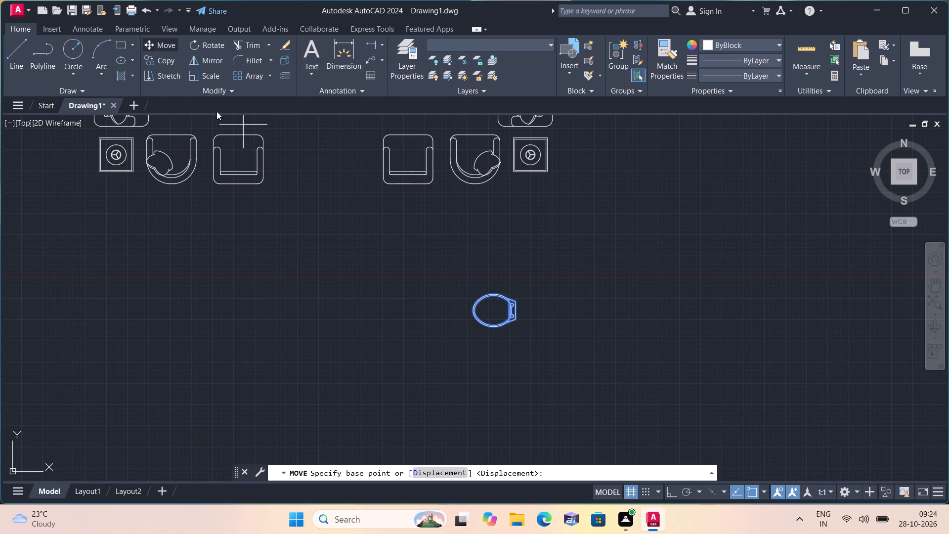
left_click(511, 320)
scroll(321, 319, "down", 1)
middle_click_drag(261, 300, 678, 265)
scroll(305, 296, "down", 1)
scroll(444, 287, "up", 3)
scroll(499, 250, "up", 1)
scroll(541, 235, "up", 2)
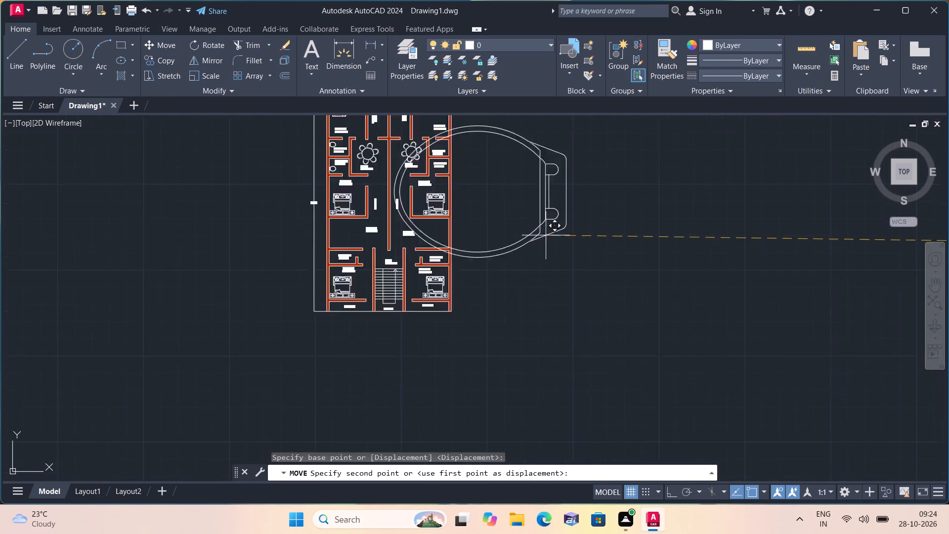
left_click(648, 277)
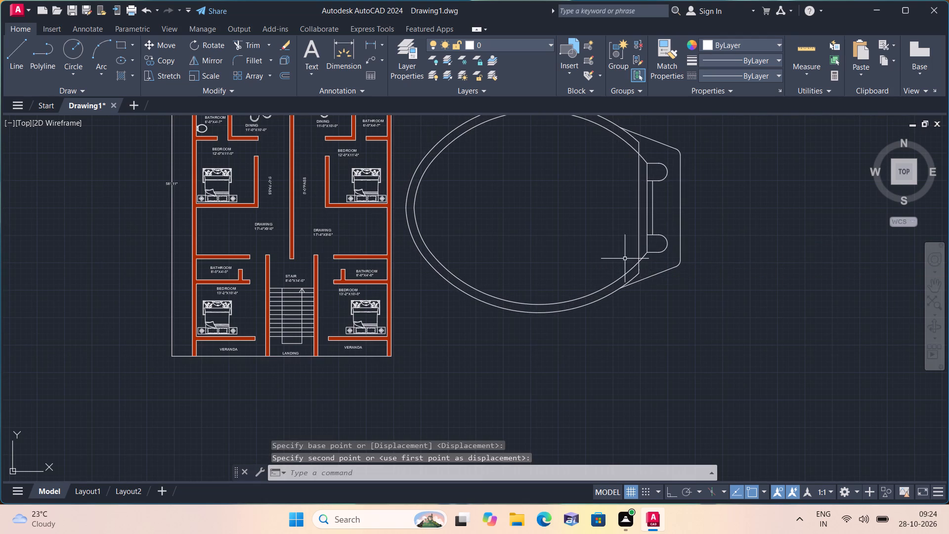
Scale the large toilet beside the right unit down freehand to roughly 4% of its size about a point on its rim.
scroll(600, 244, "up", 1)
middle_click_drag(561, 233, 571, 253)
left_click(769, 359)
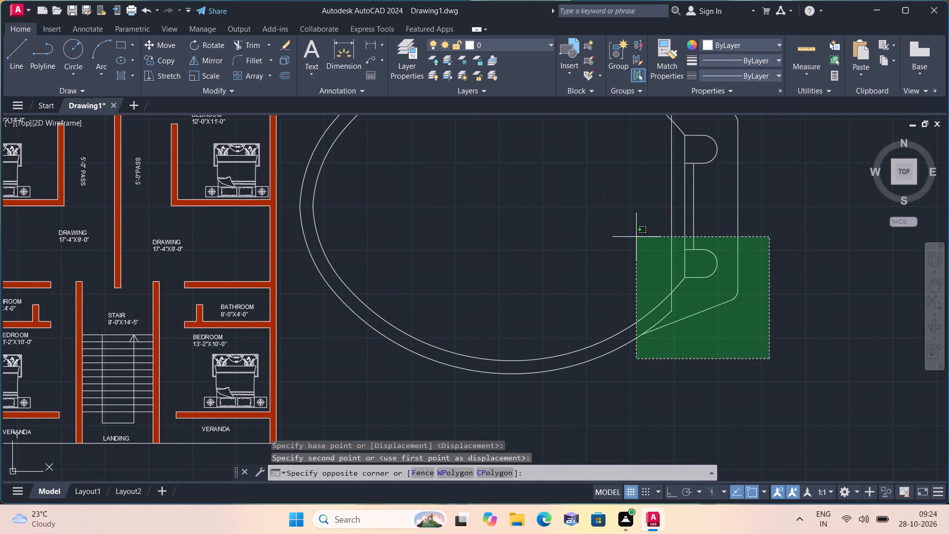
middle_click_drag(604, 186, 612, 303)
left_click(582, 182)
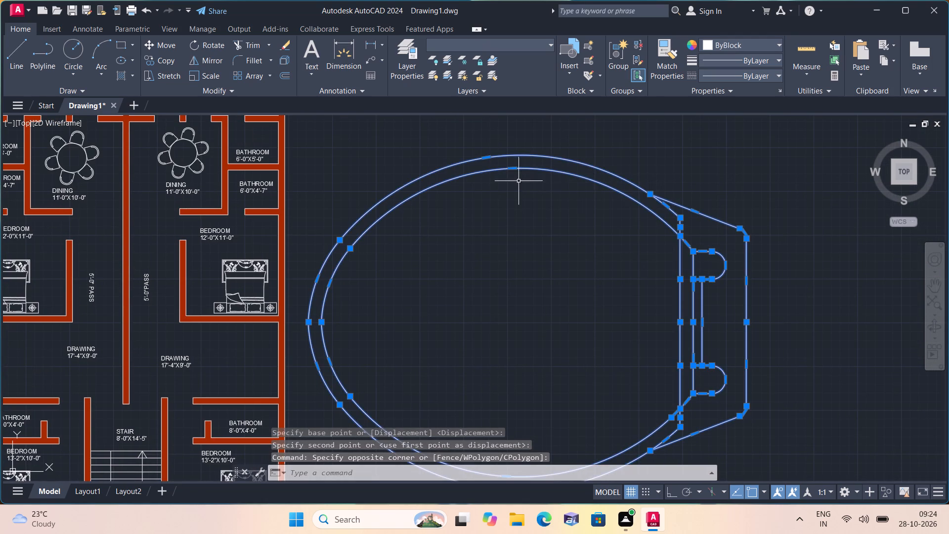
left_click(209, 73)
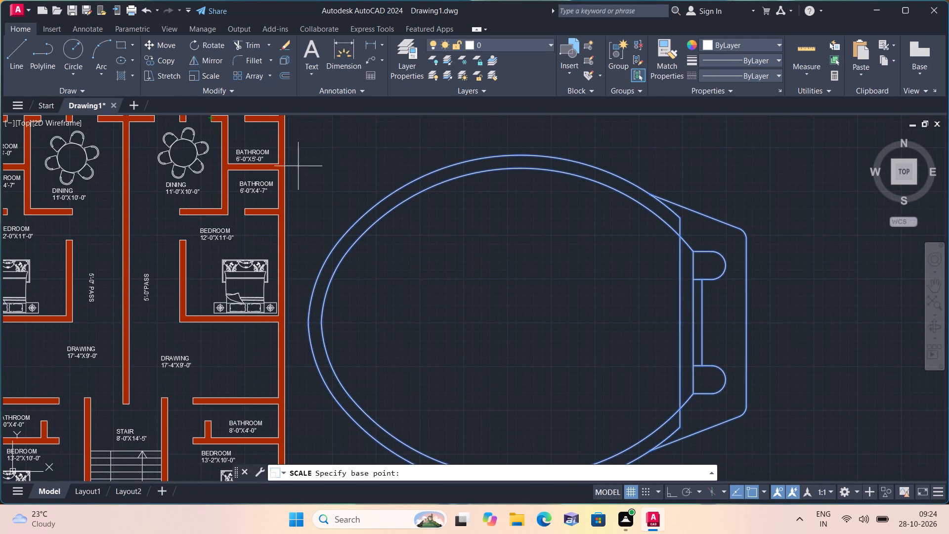
left_click(396, 208)
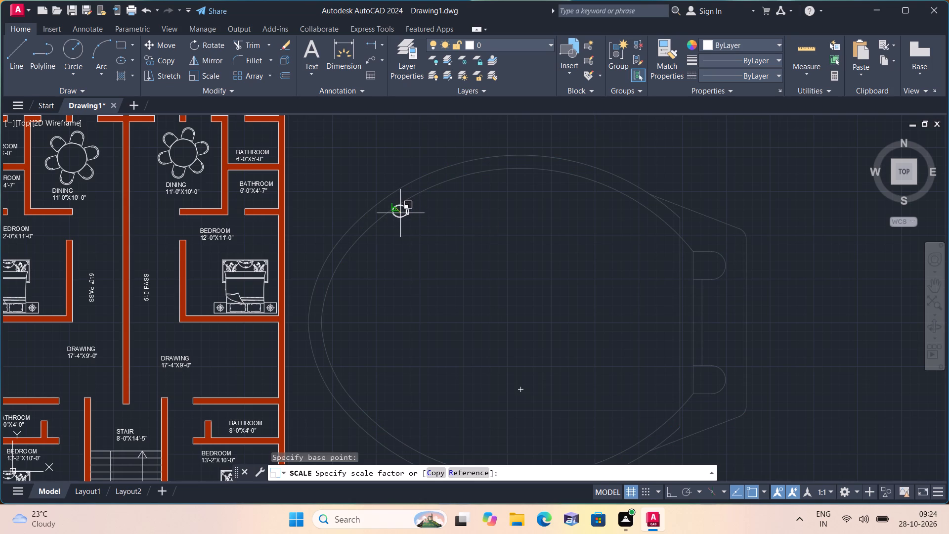
left_click(400, 213)
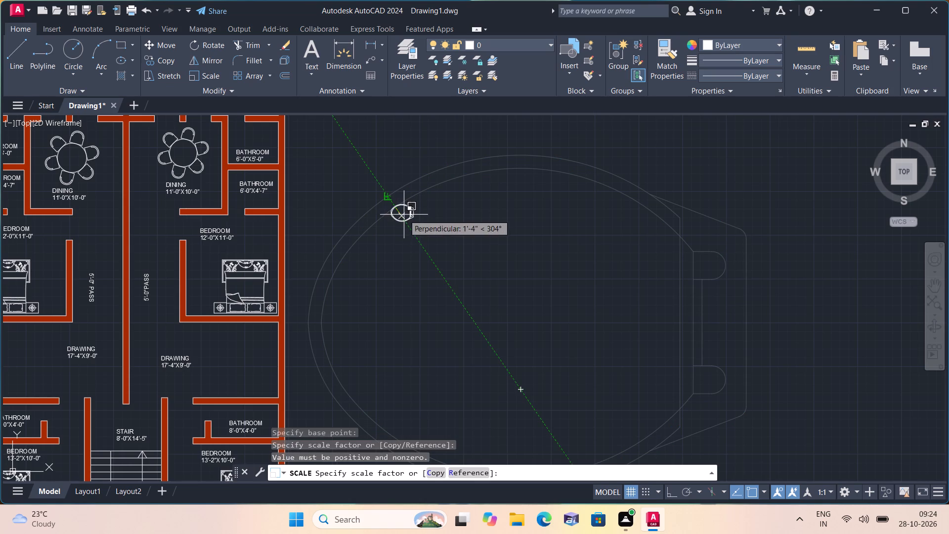
left_click(400, 212)
Move the scaled-down toilet into the right unit's 6'-0"X4'-7" bathroom, below the room label with its back beside the outer wall.
scroll(400, 213, "up", 2)
left_click(430, 228)
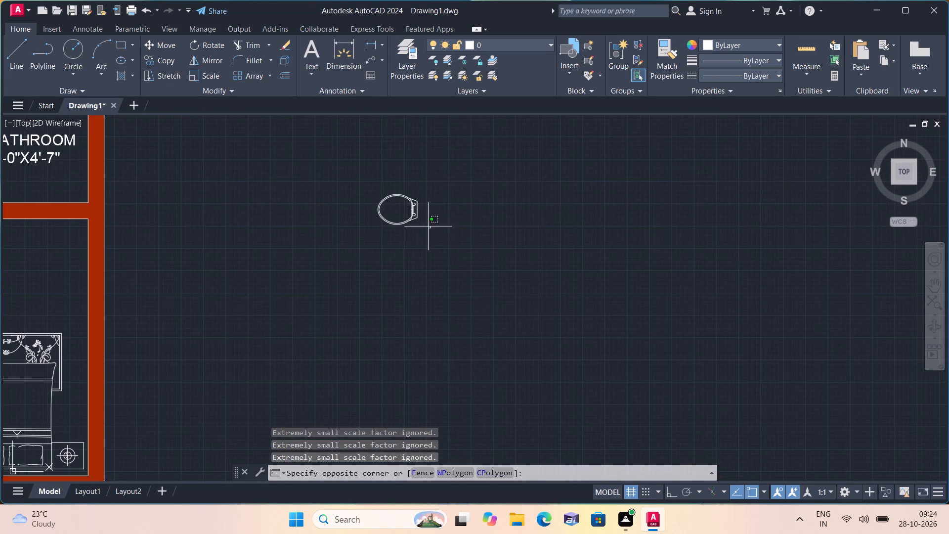
left_click(372, 173)
left_click(163, 43)
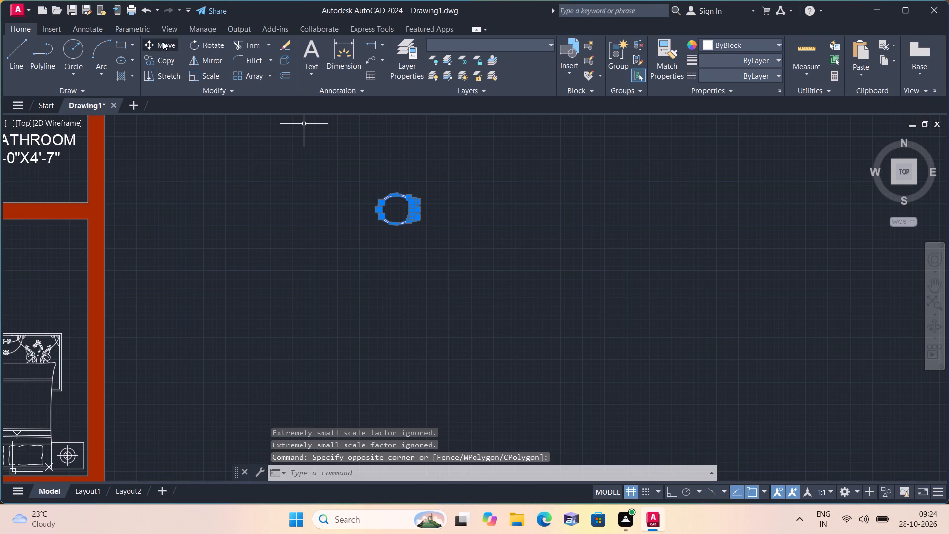
left_click(380, 203)
scroll(330, 210, "down", 1)
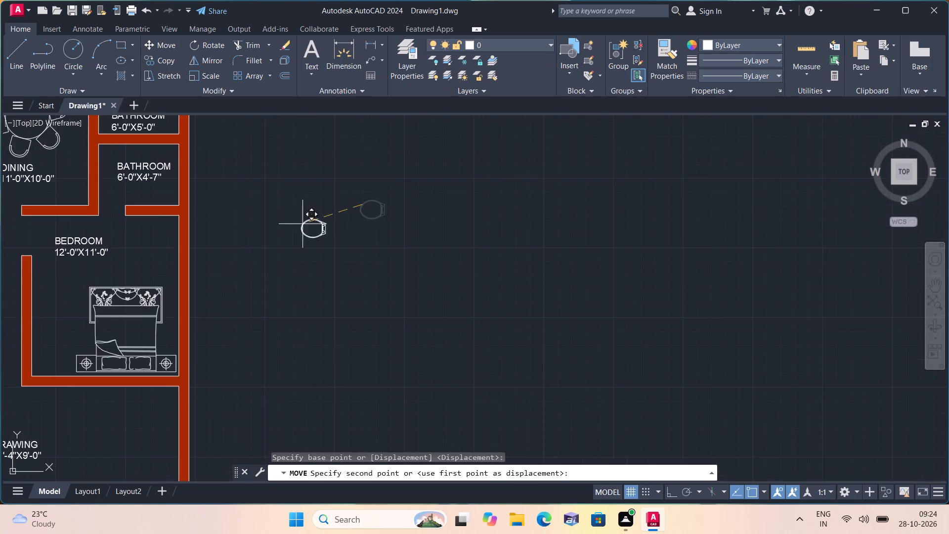
middle_click_drag(293, 223, 513, 299)
scroll(293, 223, "down", 1)
scroll(422, 276, "up", 5)
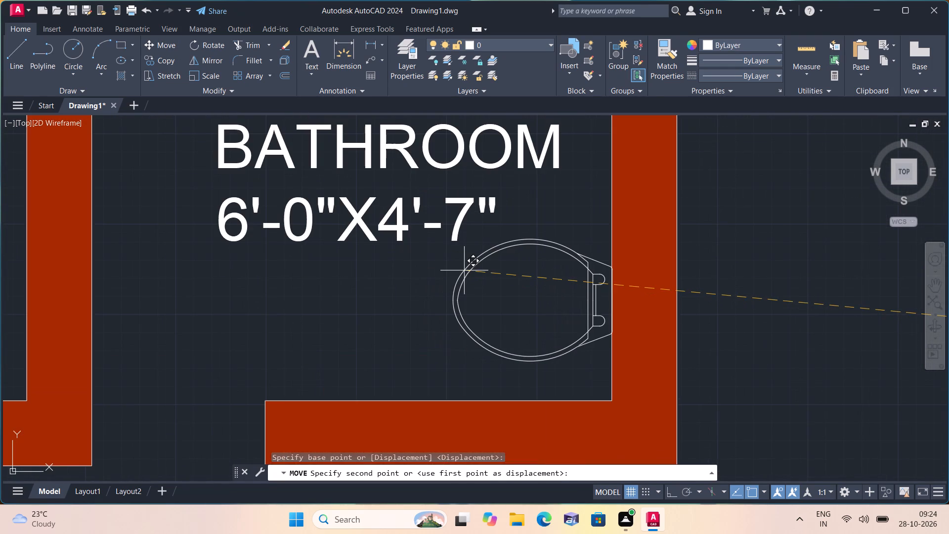
left_click(461, 268)
Copy that toilet into the right unit's 6'-0"X5'-0" bathroom, above the room label beside the outer wall.
scroll(533, 308, "up", 2)
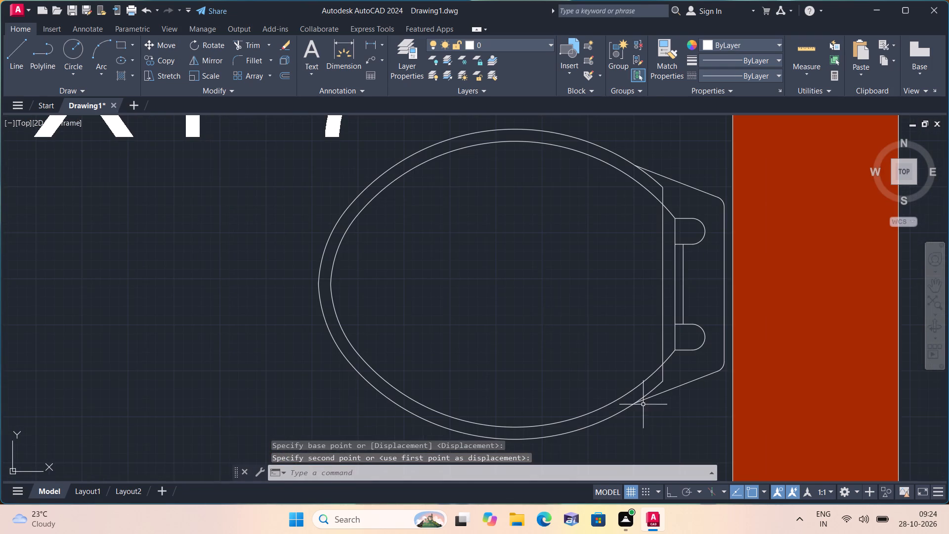
left_click_drag(692, 411, 686, 396)
left_click(569, 162)
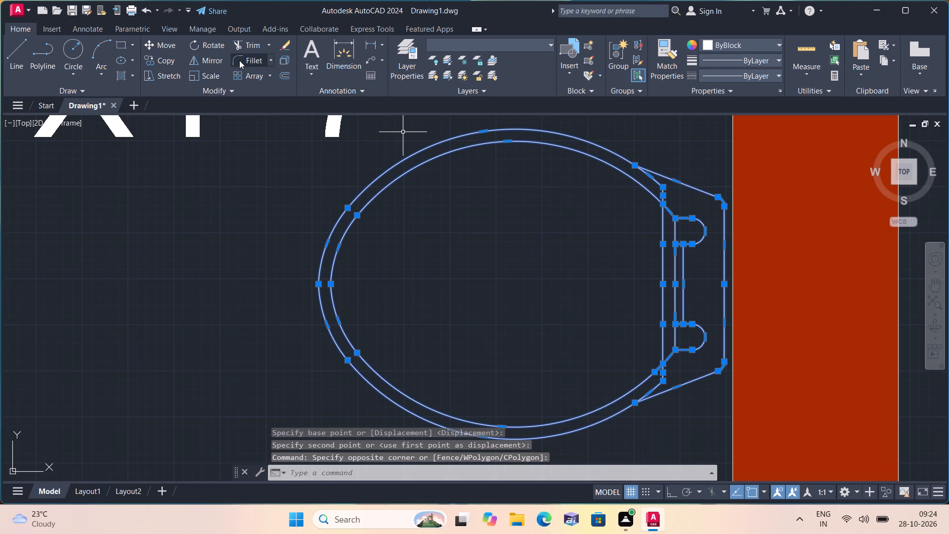
left_click(160, 58)
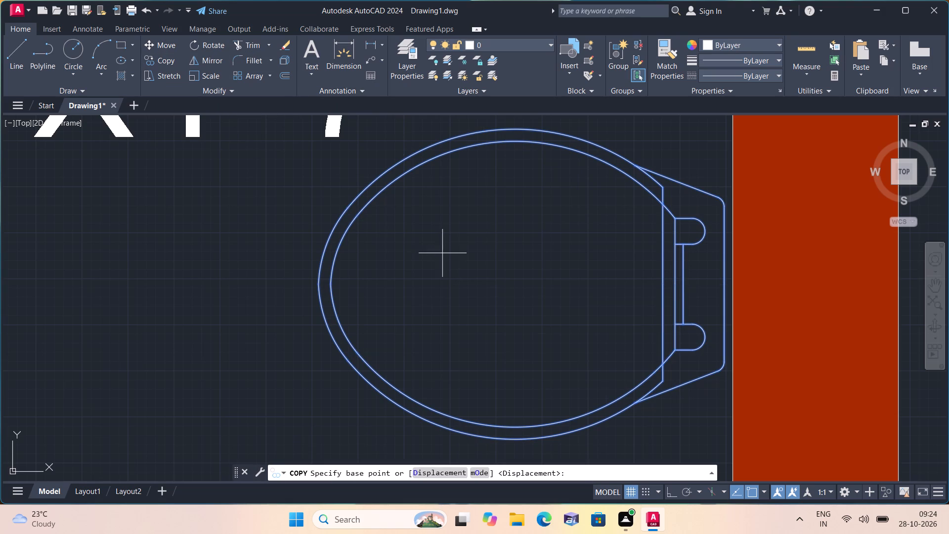
left_click(451, 259)
scroll(453, 249, "down", 2)
middle_click_drag(401, 181, 396, 349)
scroll(396, 349, "down", 2)
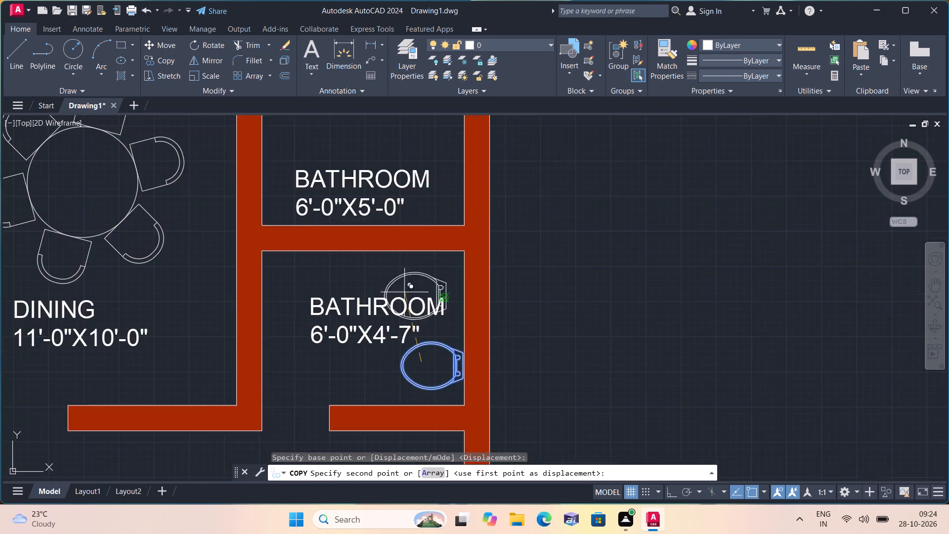
scroll(391, 241, "down", 2)
scroll(370, 186, "up", 3)
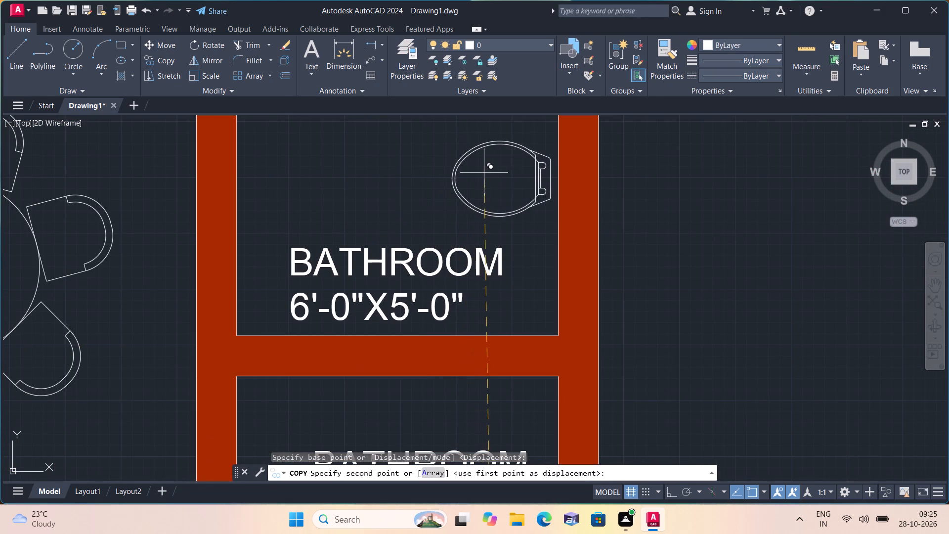
left_click(490, 173)
scroll(358, 182, "down", 3)
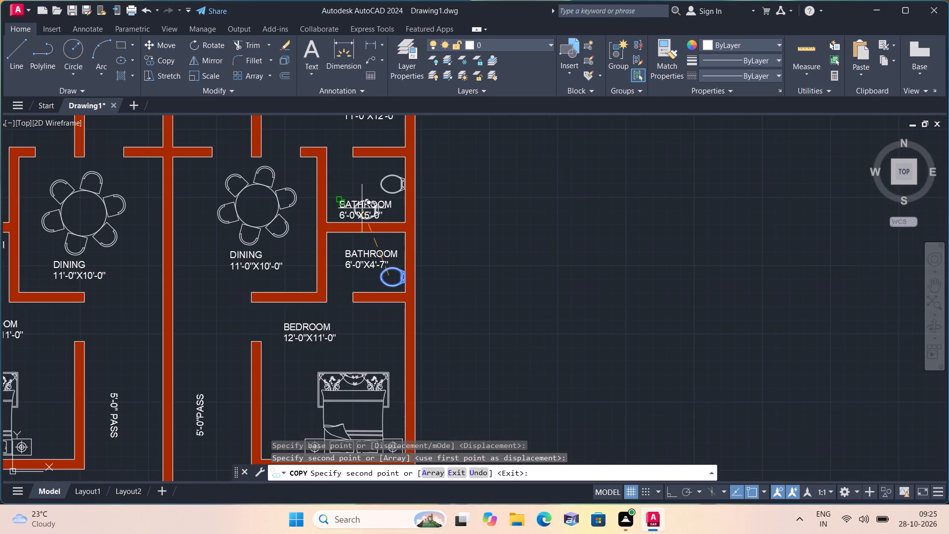
key("Escape")
Copy the toilet from the right unit's 6'-0"X4'-7" bathroom into its 8'-0"X4'-0" bathroom, beside the outer wall above the room label.
scroll(445, 232, "down", 2)
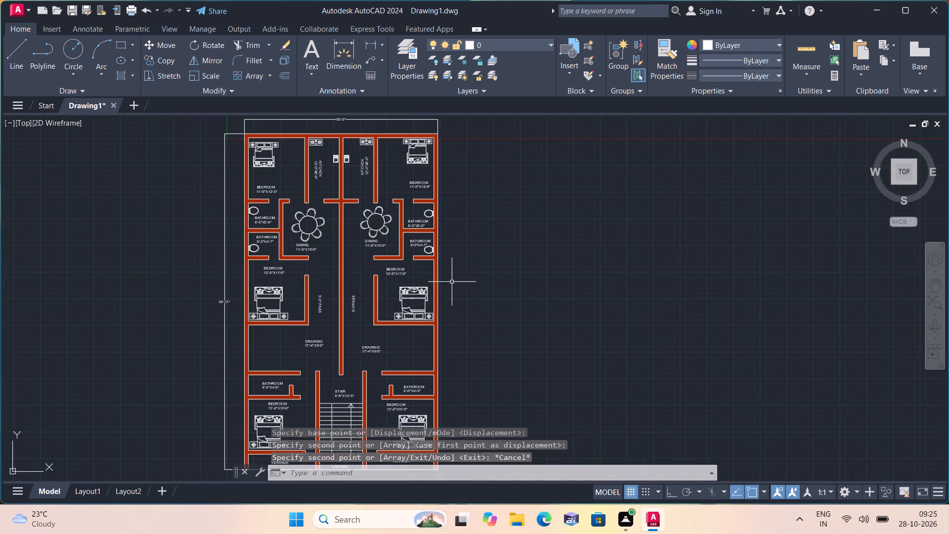
middle_click_drag(443, 301, 426, 229)
scroll(422, 267, "up", 2)
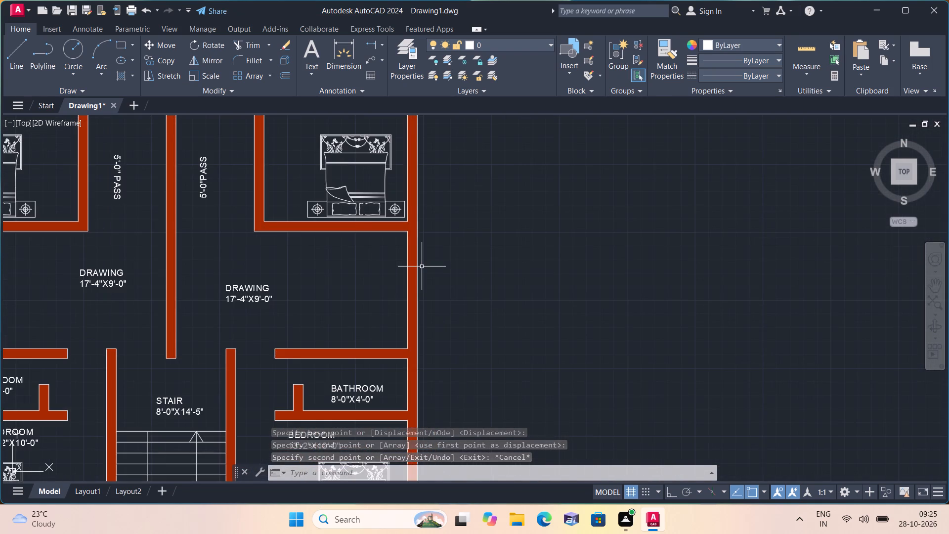
scroll(422, 267, "down", 1)
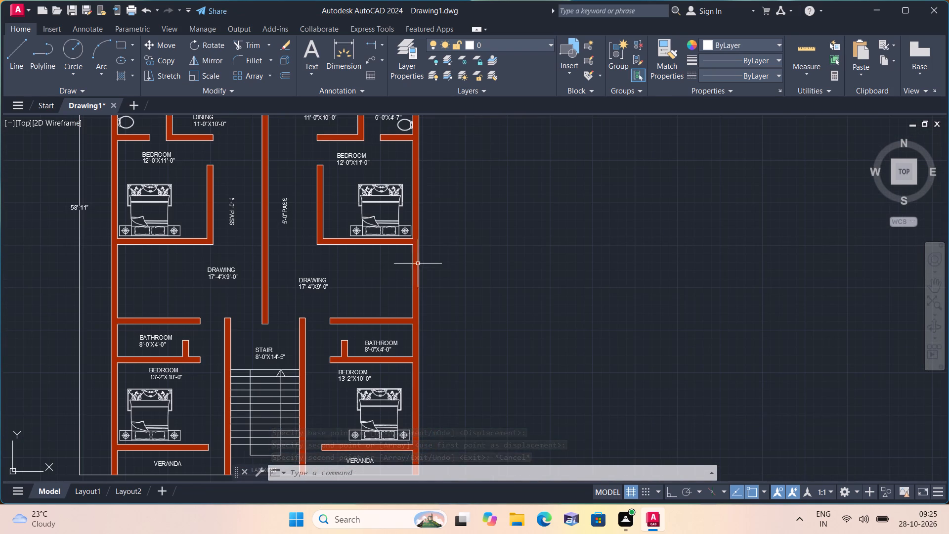
middle_click_drag(357, 241, 427, 350)
scroll(476, 254, "up", 2)
scroll(470, 206, "up", 2)
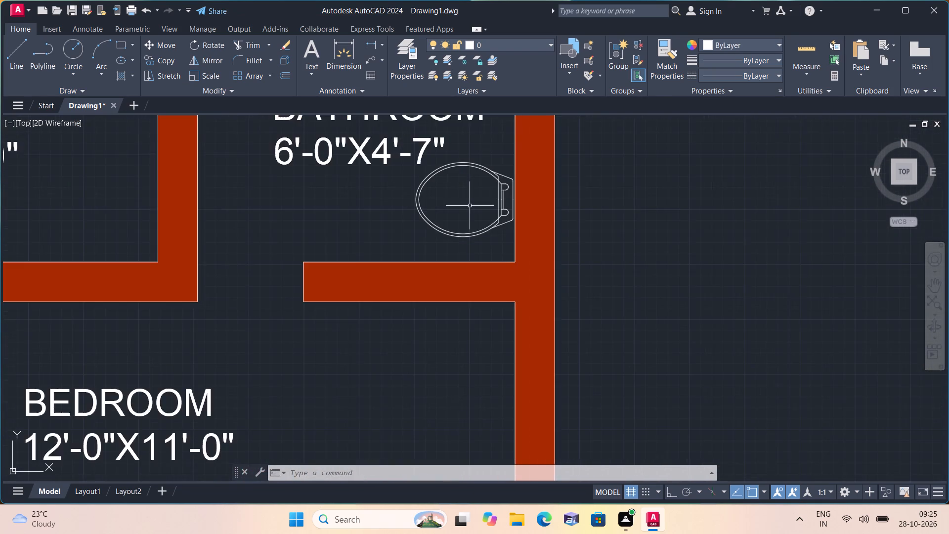
middle_click_drag(470, 206, 481, 268)
scroll(504, 280, "up", 3)
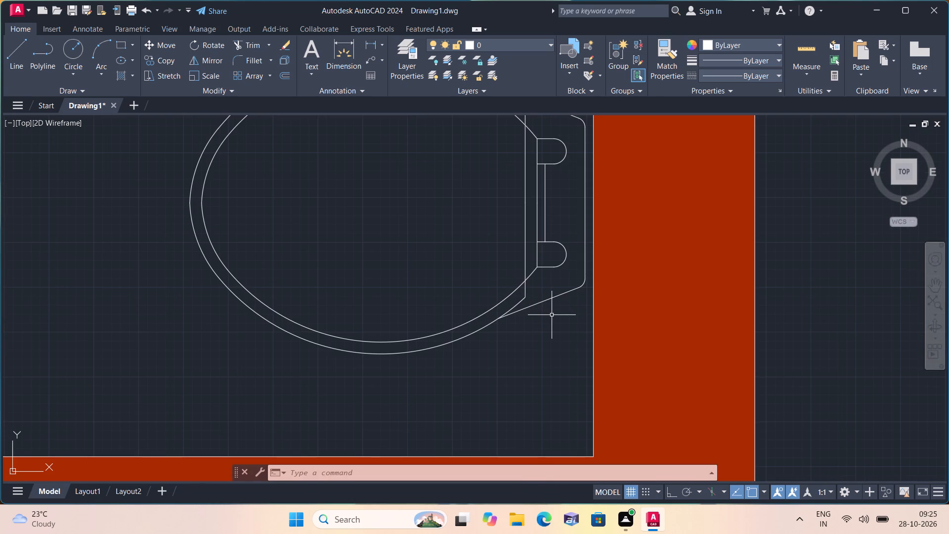
left_click(552, 328)
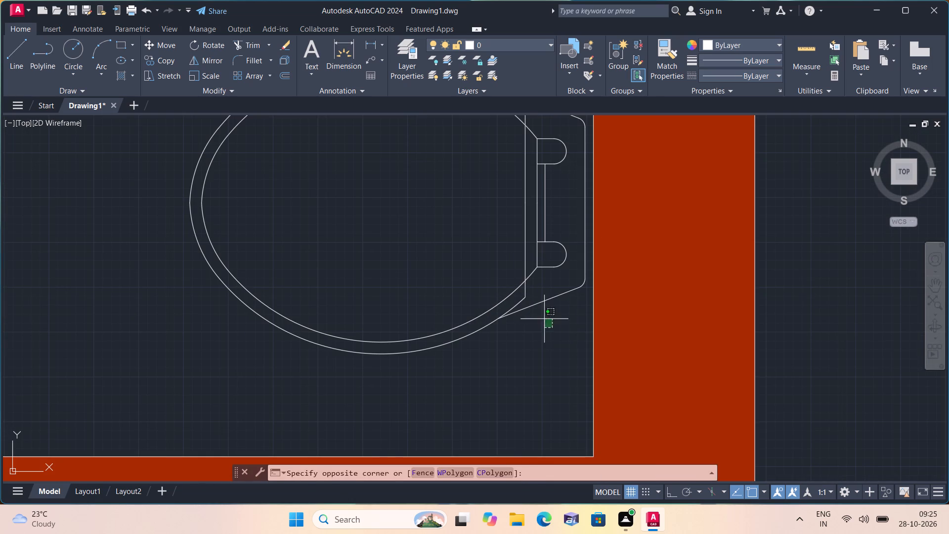
middle_click_drag(481, 213, 515, 360)
left_click(495, 187)
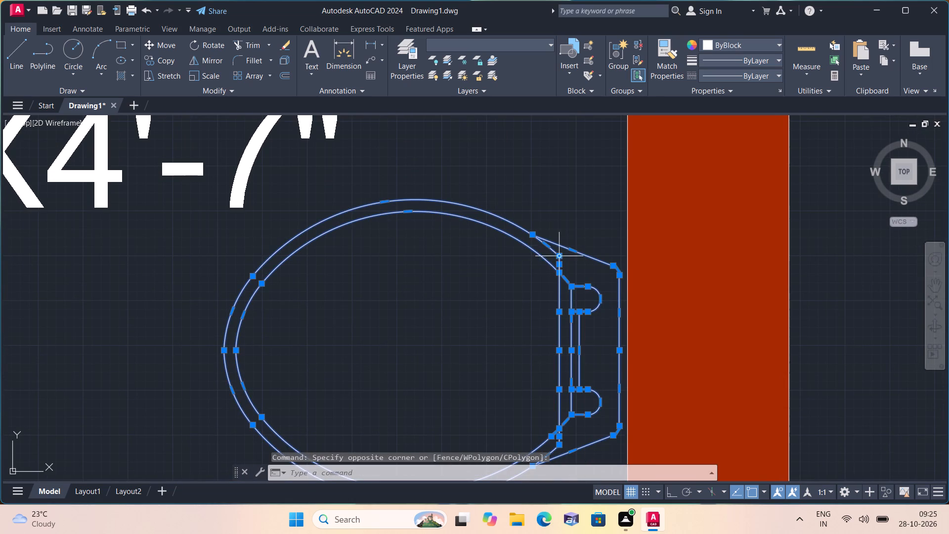
left_click(160, 55)
left_click(399, 310)
scroll(416, 326, "down", 4)
middle_click_drag(416, 327, 400, 158)
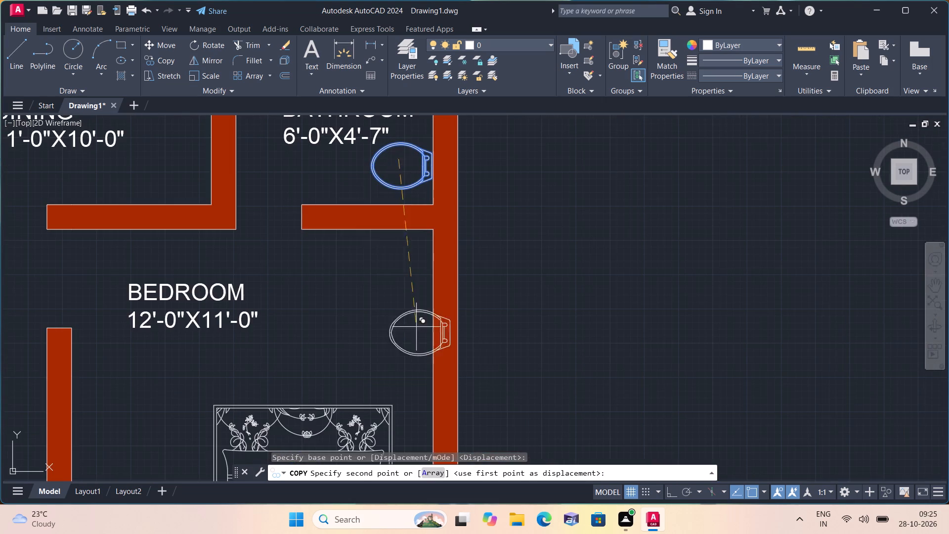
middle_click_drag(369, 345, 380, 121)
middle_click_drag(343, 346, 388, 133)
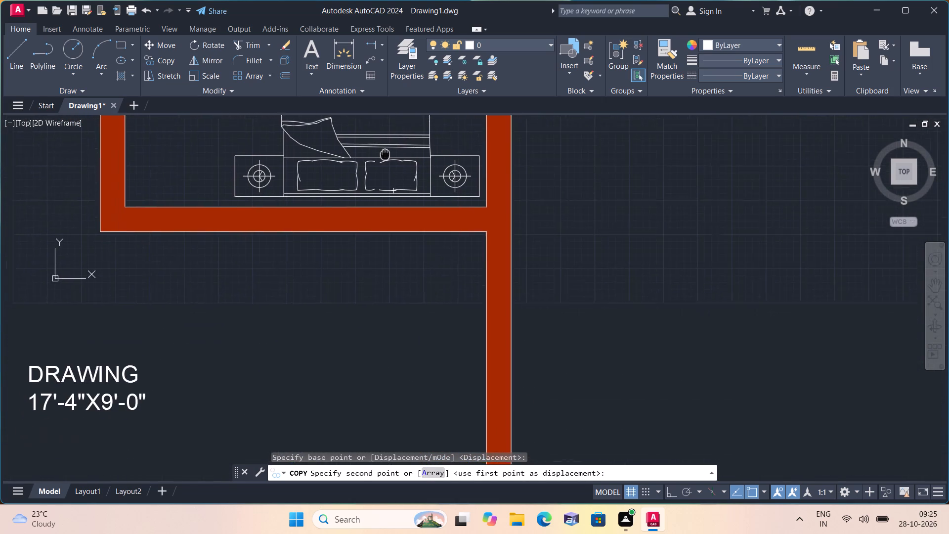
middle_click_drag(388, 133, 388, 132)
scroll(401, 279, "down", 1)
middle_click_drag(397, 294, 412, 129)
scroll(440, 331, "up", 2)
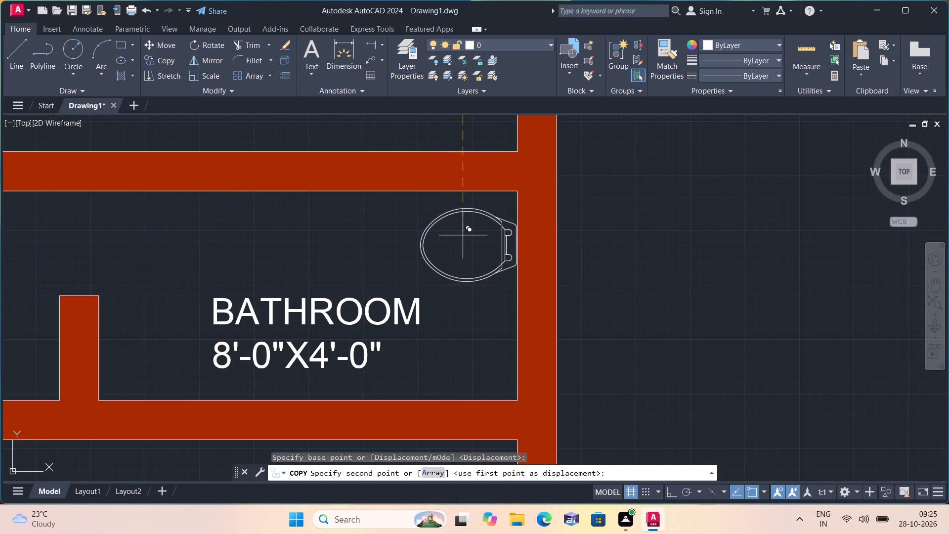
left_click(462, 235)
scroll(417, 255, "down", 1)
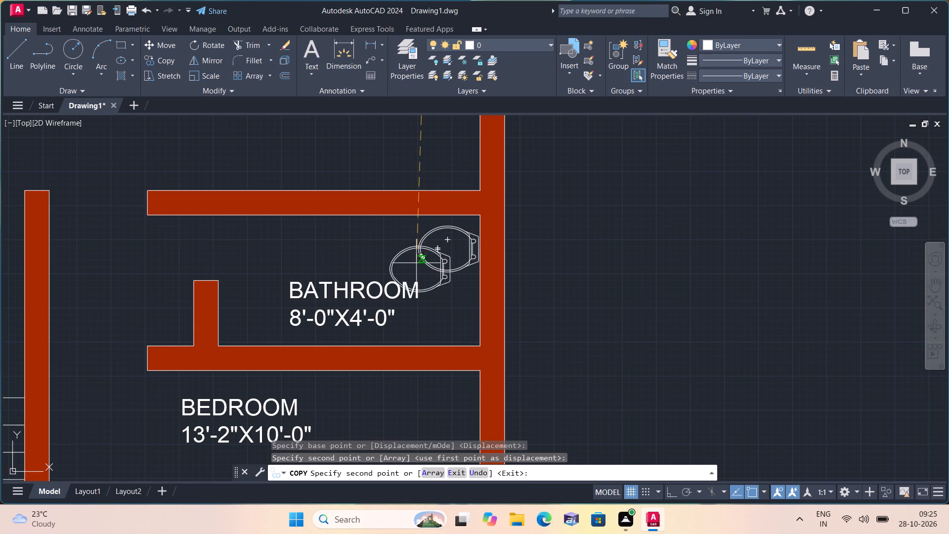
key("Escape")
Copy the toilet from the left unit's 6'-0"X4'-7" bathroom into its 8'-0"X4'-0" bathroom, with its back against the outer wall.
scroll(356, 250, "down", 1)
middle_click_drag(294, 232, 438, 365)
scroll(433, 365, "down", 3)
scroll(280, 249, "up", 3)
scroll(345, 189, "up", 4)
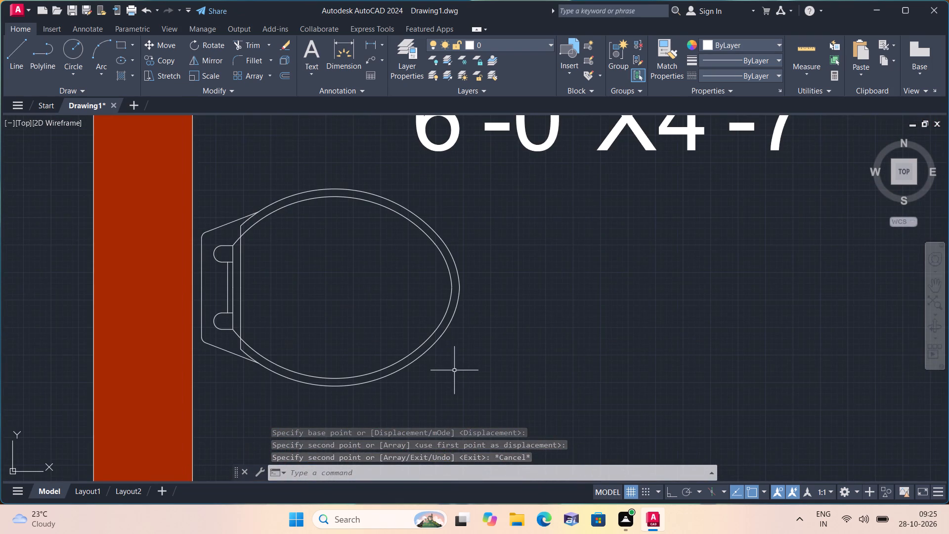
left_click(459, 377)
left_click(210, 183)
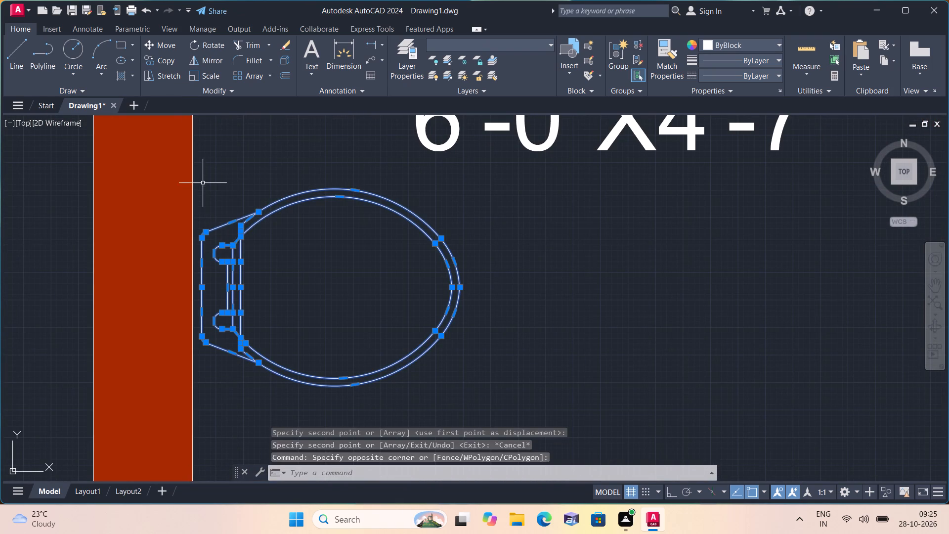
left_click(163, 60)
left_click(289, 301)
scroll(289, 305, "down", 1)
middle_click_drag(287, 319, 279, 312)
scroll(285, 319, "down", 1)
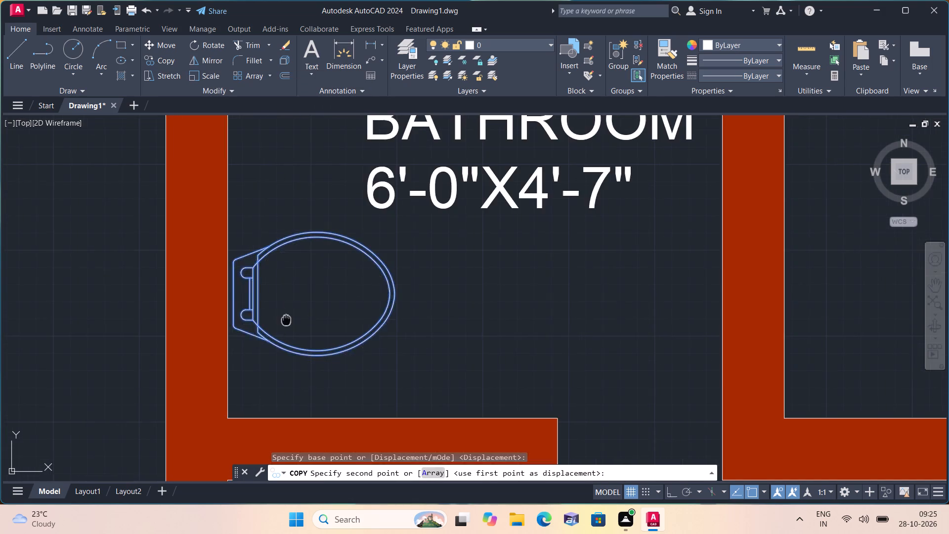
middle_click_drag(279, 312, 312, 154)
scroll(312, 153, "down", 1)
middle_click_drag(341, 267, 334, 161)
scroll(339, 265, "down", 1)
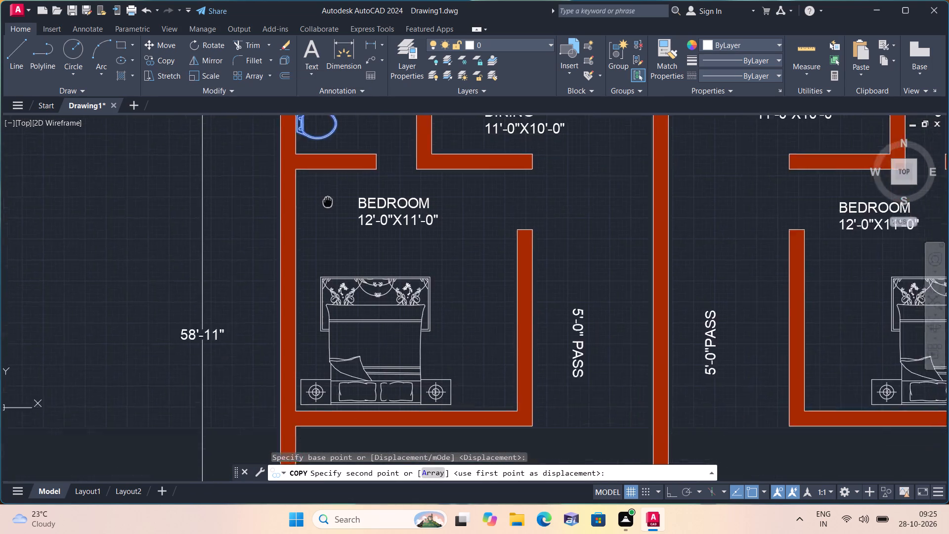
middle_click_drag(334, 161, 338, 135)
middle_click_drag(391, 356, 369, 221)
scroll(362, 174, "down", 1)
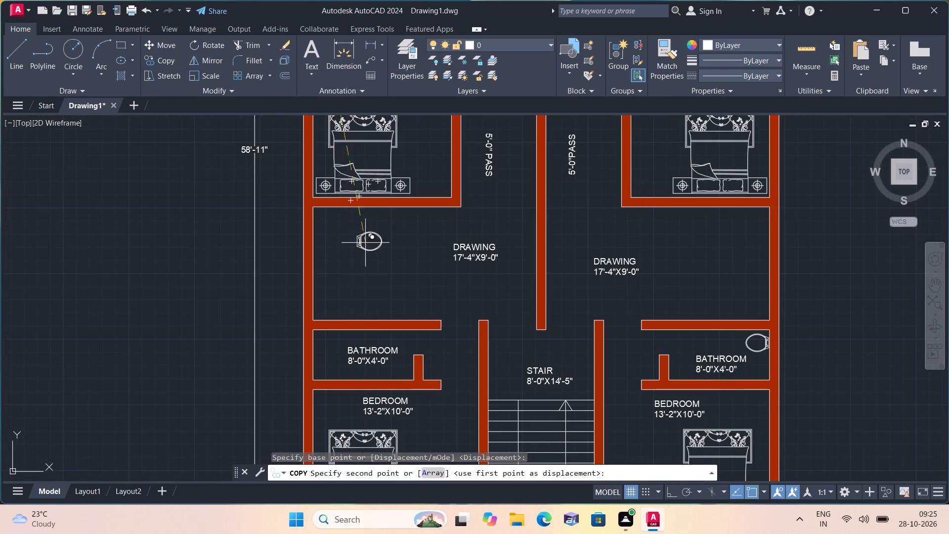
middle_click_drag(370, 227, 378, 212)
scroll(334, 325, "up", 4)
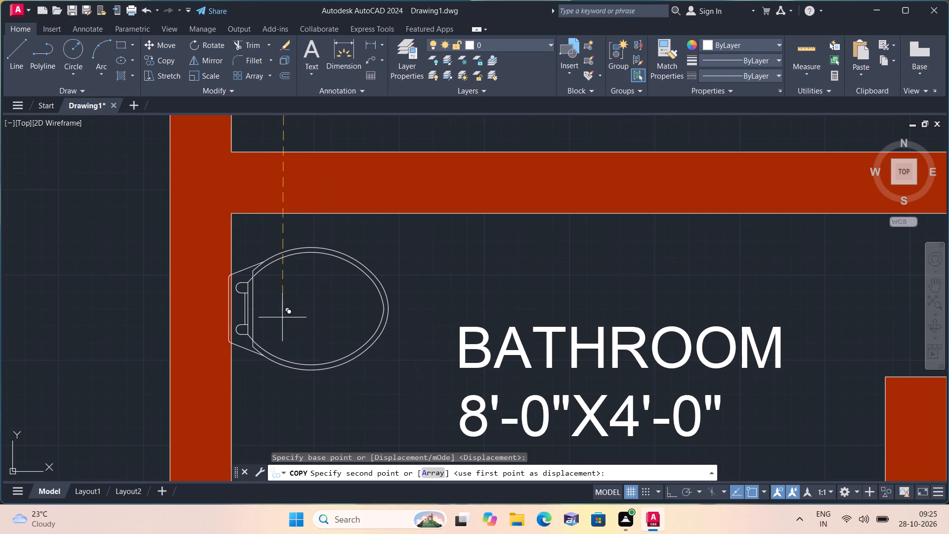
left_click(287, 317)
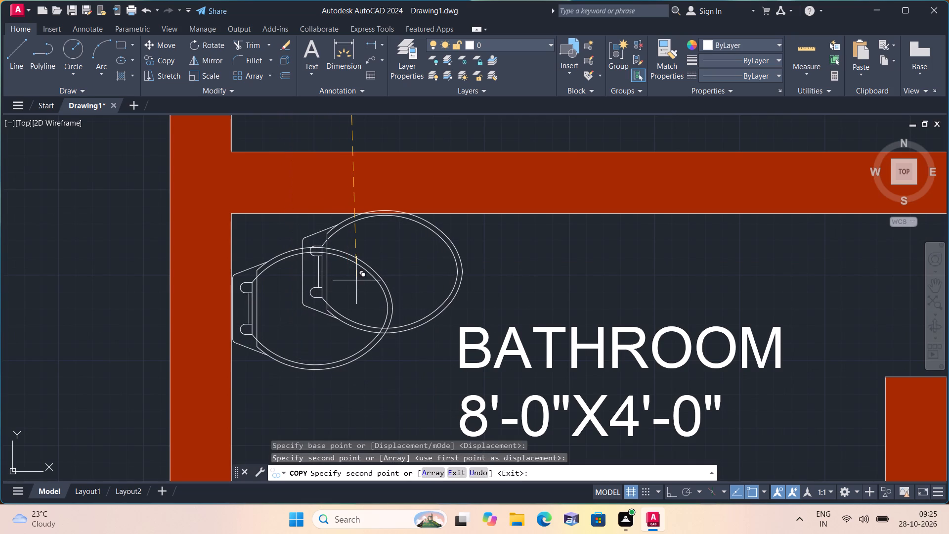
key("Escape")
Scale the large sofa set farther from the plan down freehand to roughly 3% of its size about a point inside its coffee table.
scroll(356, 280, "down", 2)
scroll(486, 338, "down", 2)
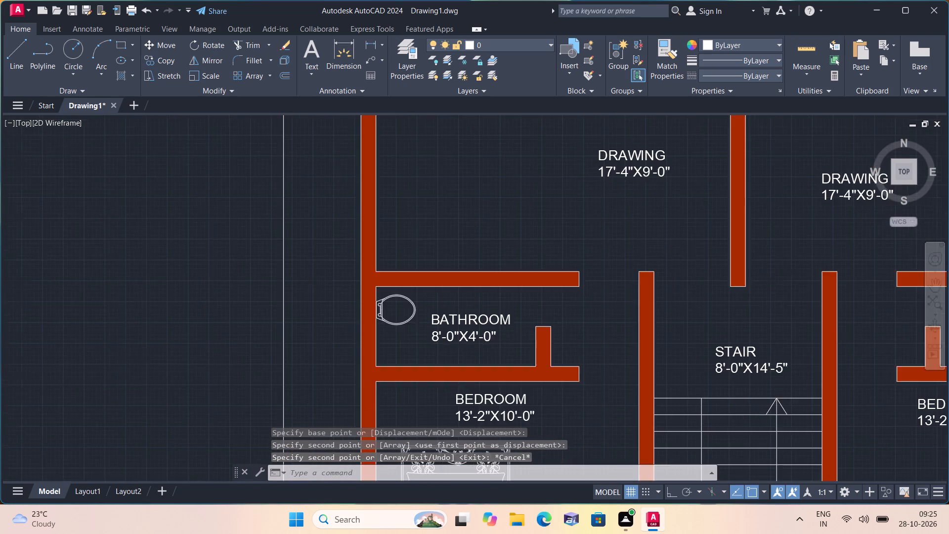
middle_click_drag(509, 322, 353, 354)
scroll(498, 321, "down", 1)
scroll(353, 355, "down", 4)
middle_click_drag(440, 332, 376, 338)
scroll(440, 331, "down", 1)
scroll(376, 338, "down", 2)
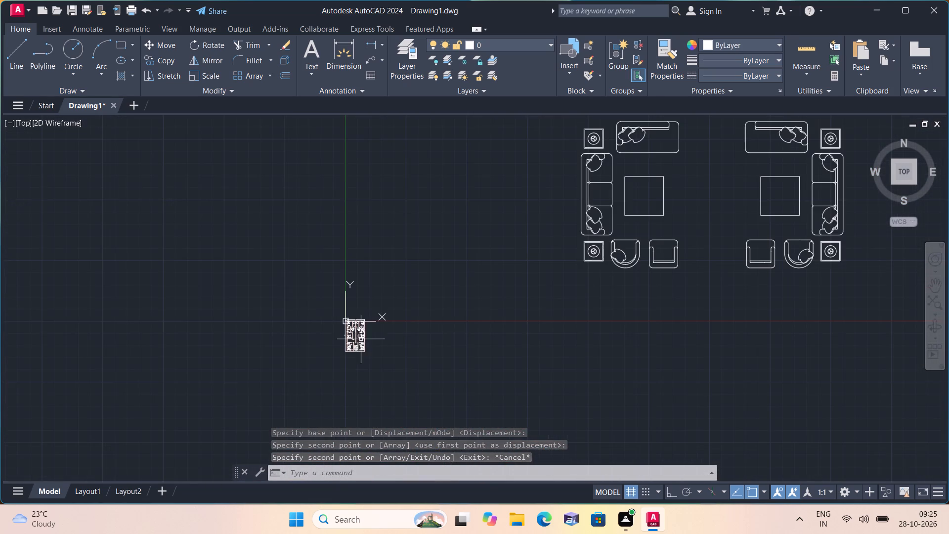
middle_click_drag(435, 317, 369, 400)
left_click(818, 384)
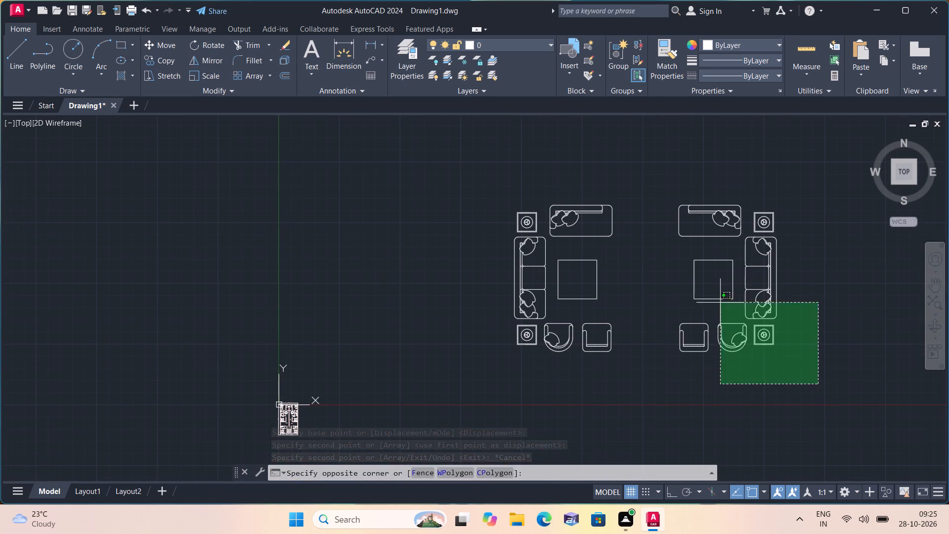
left_click(634, 182)
middle_click_drag(607, 205, 461, 222)
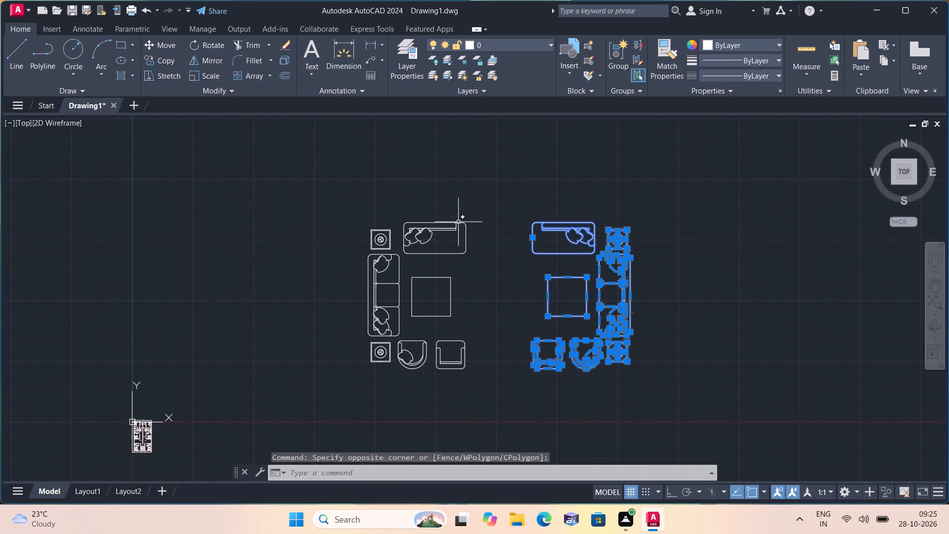
left_click(210, 73)
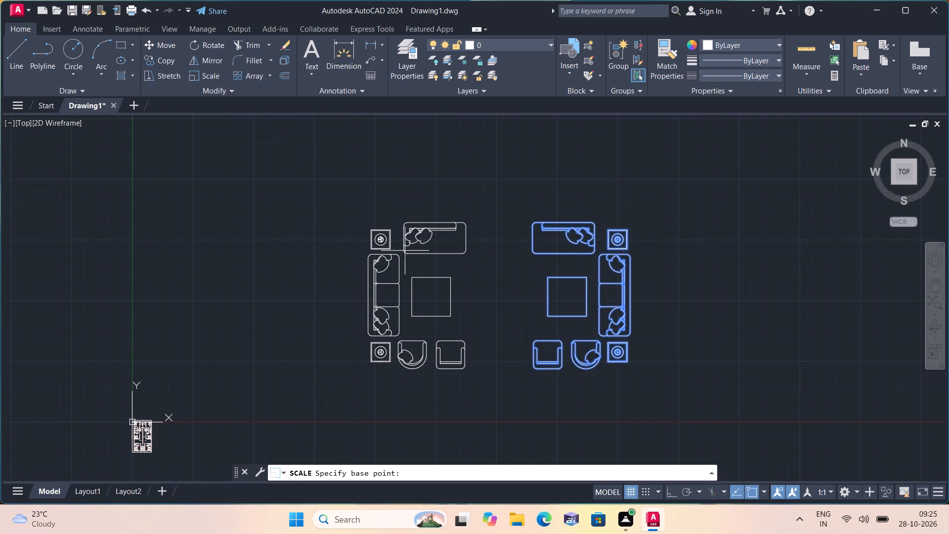
scroll(539, 285, "up", 2)
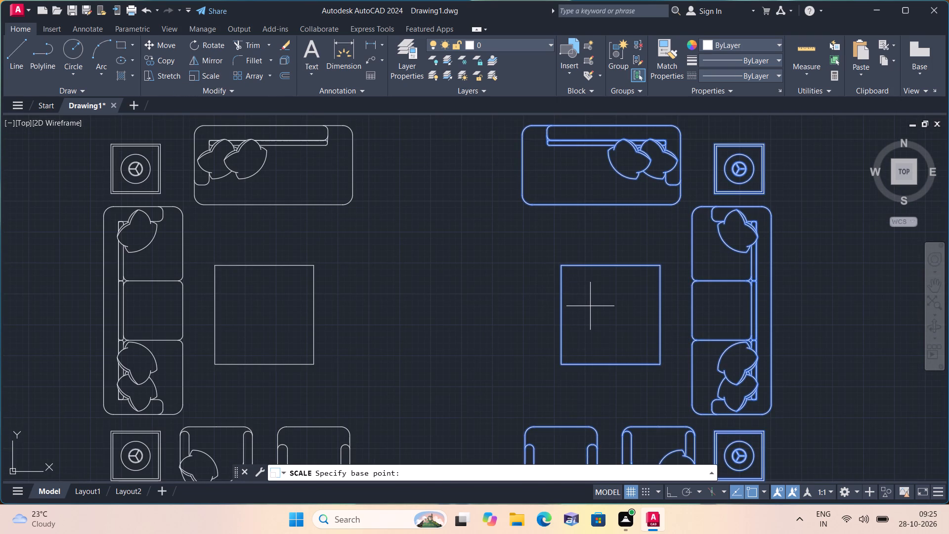
left_click(590, 306)
left_click(595, 307)
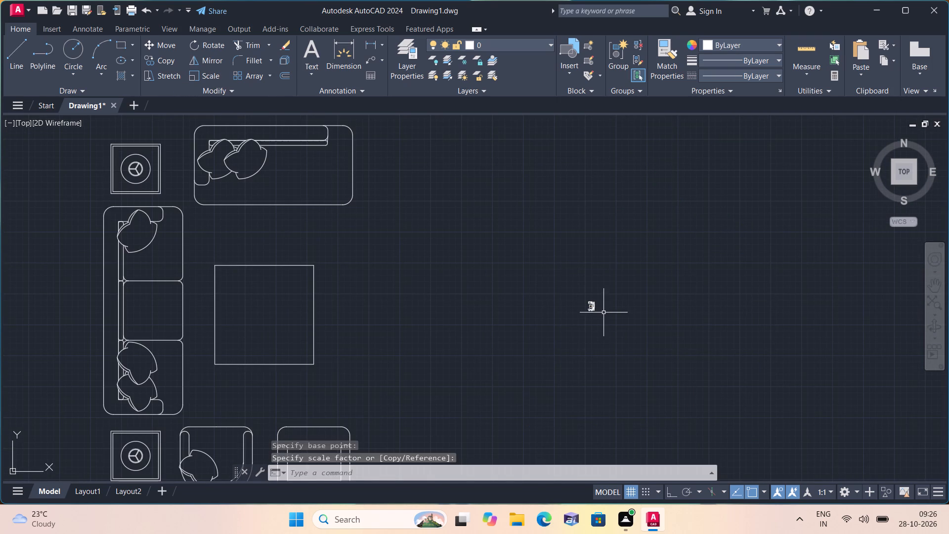
Move the scaled-down sofa set into the right unit's 17'-4"X9'-0" drawing room, with its long sofa alongside the outer wall.
left_click(605, 316)
left_click(561, 262)
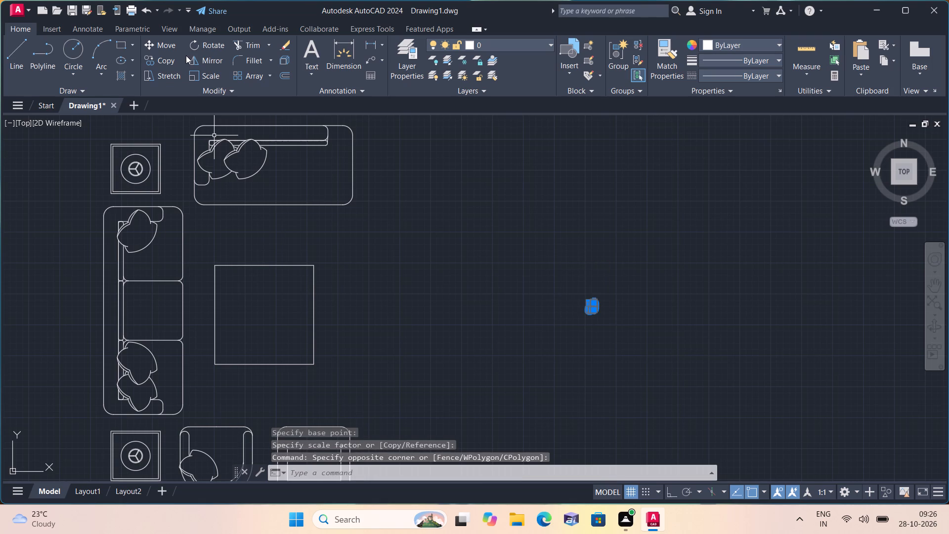
left_click(167, 43)
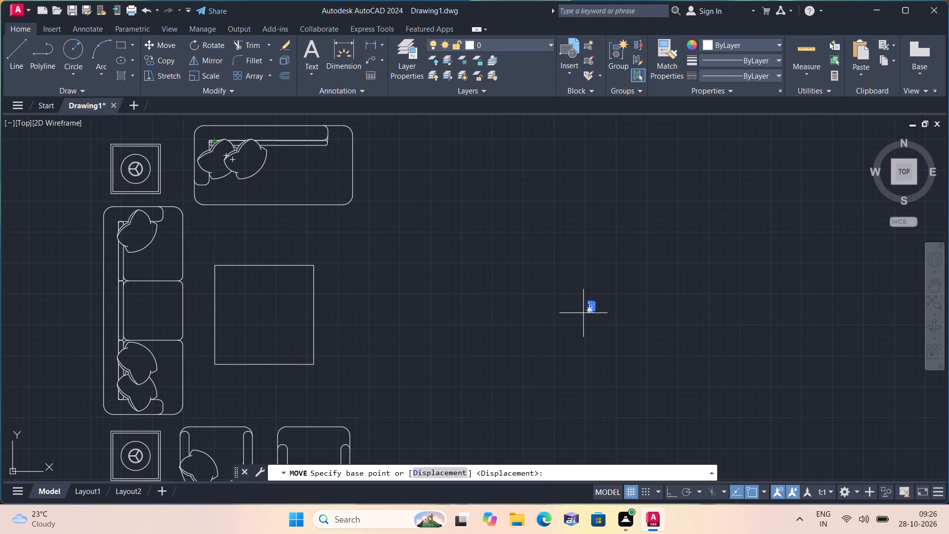
left_click(587, 311)
scroll(564, 326, "down", 3)
middle_click_drag(539, 332, 692, 123)
scroll(431, 219, "up", 1)
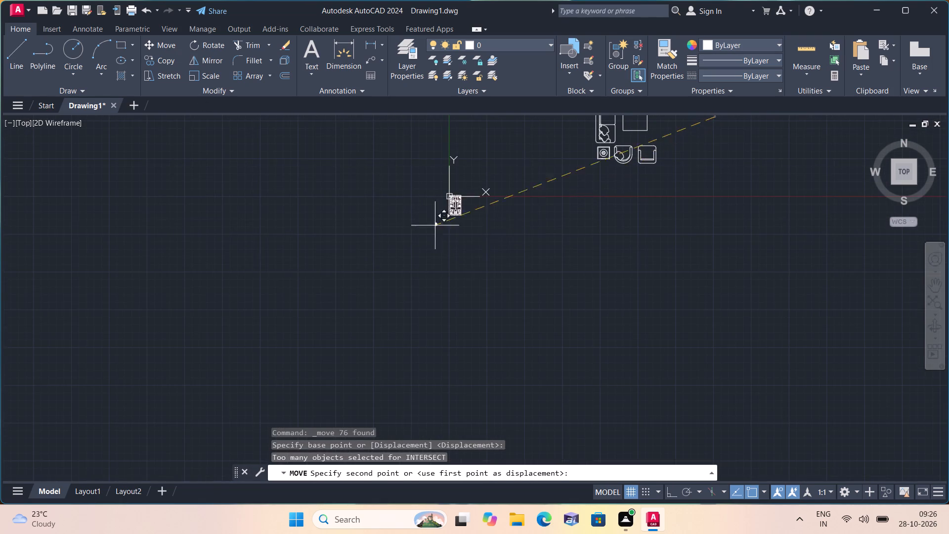
scroll(448, 209, "up", 7)
middle_click_drag(485, 203, 288, 335)
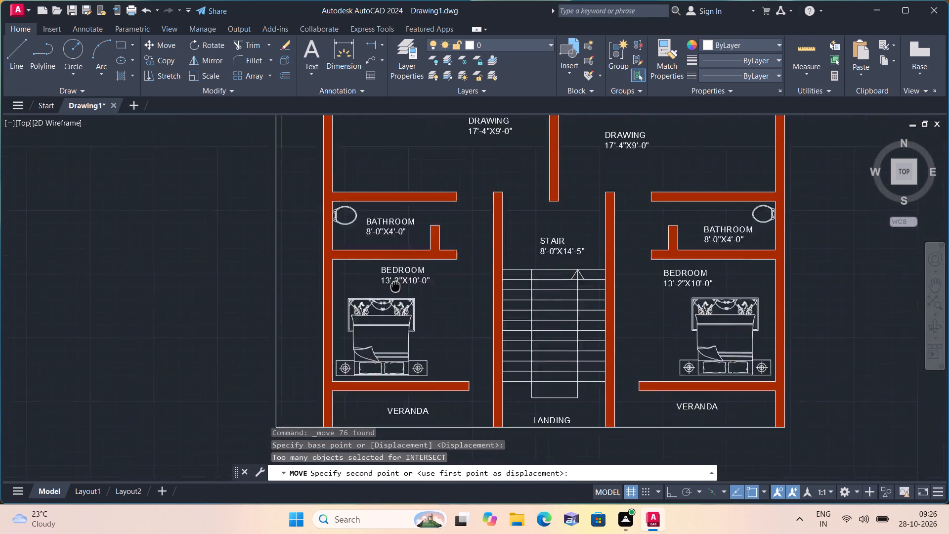
middle_click_drag(288, 335, 124, 404)
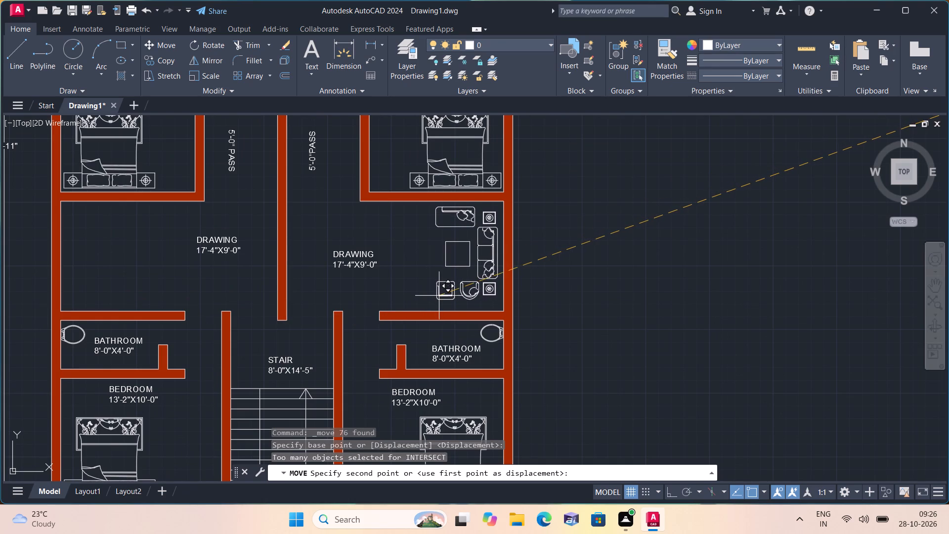
left_click(439, 296)
Scale the remaining large sofa set down freehand to roughly 10% of its size about a point inside its coffee table.
scroll(444, 295, "down", 2)
middle_click_drag(589, 266, 287, 358)
scroll(281, 361, "down", 3)
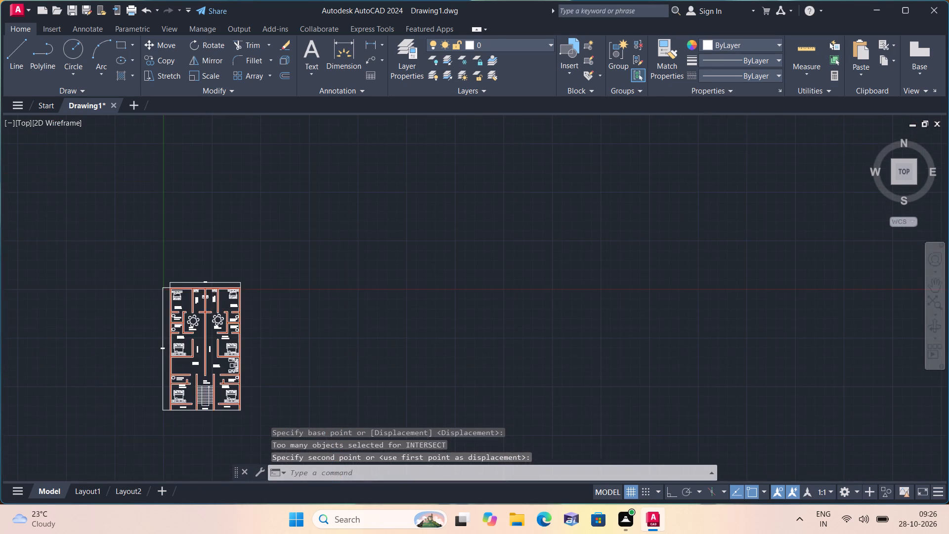
scroll(314, 355, "down", 1)
middle_click_drag(415, 327, 274, 478)
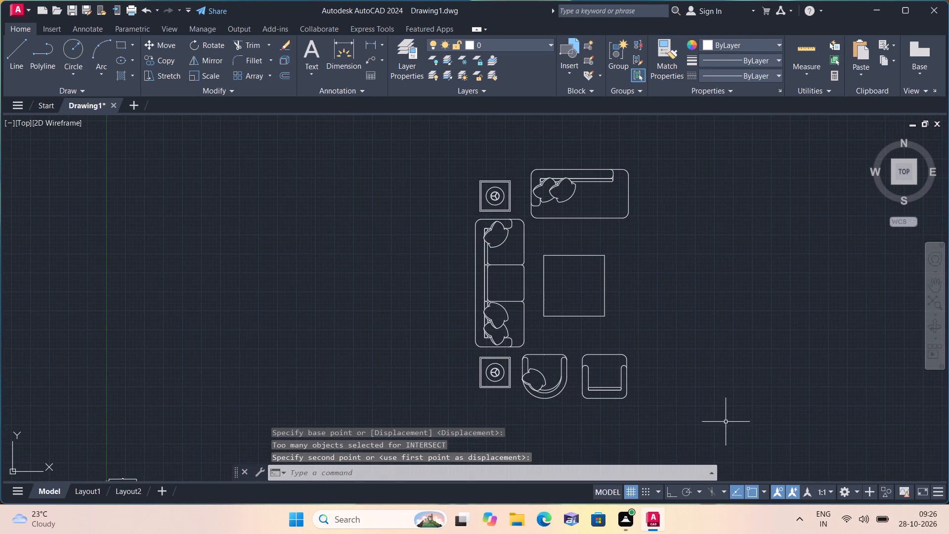
left_click(701, 427)
left_click(397, 157)
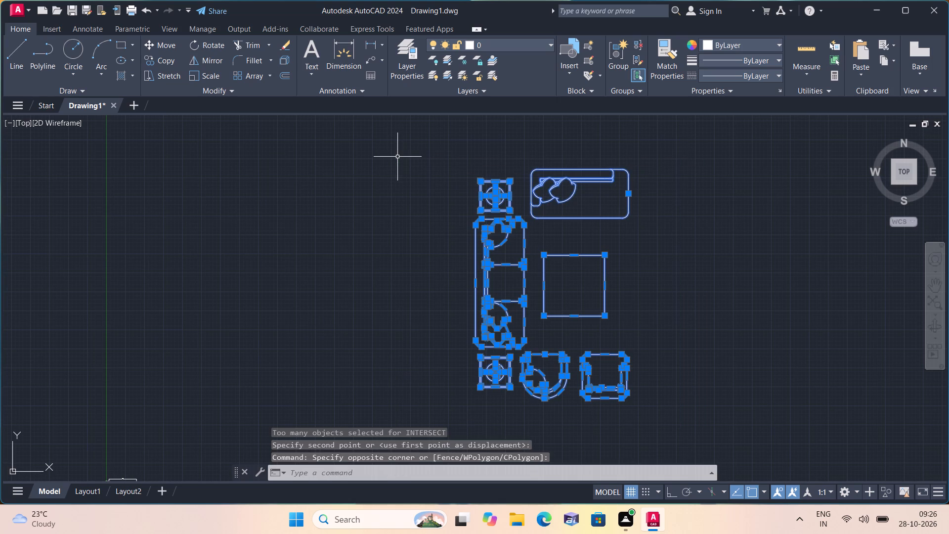
left_click(209, 75)
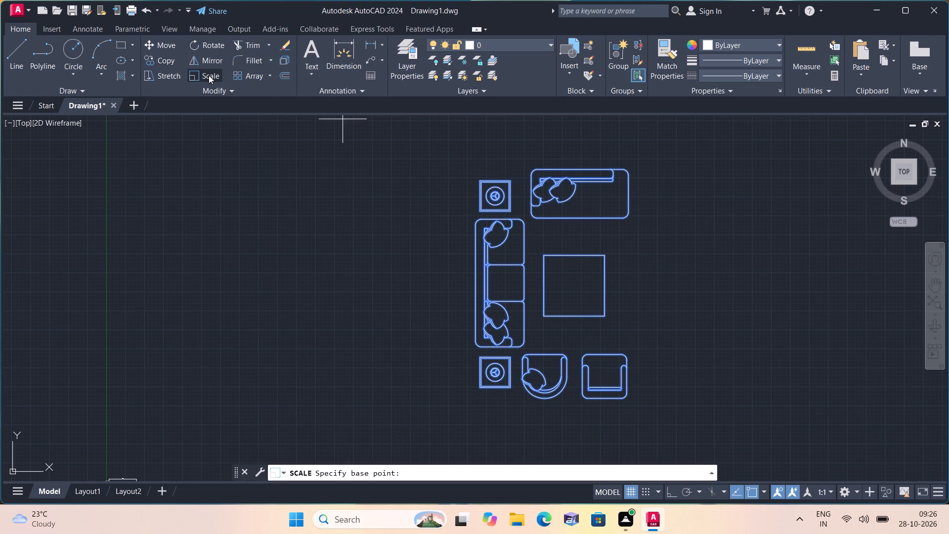
left_click(584, 284)
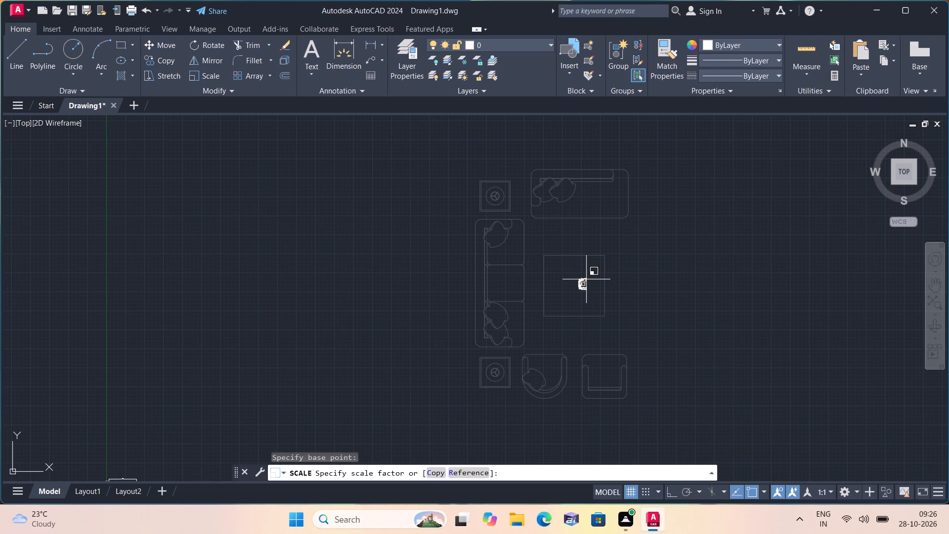
scroll(595, 280, "up", 1)
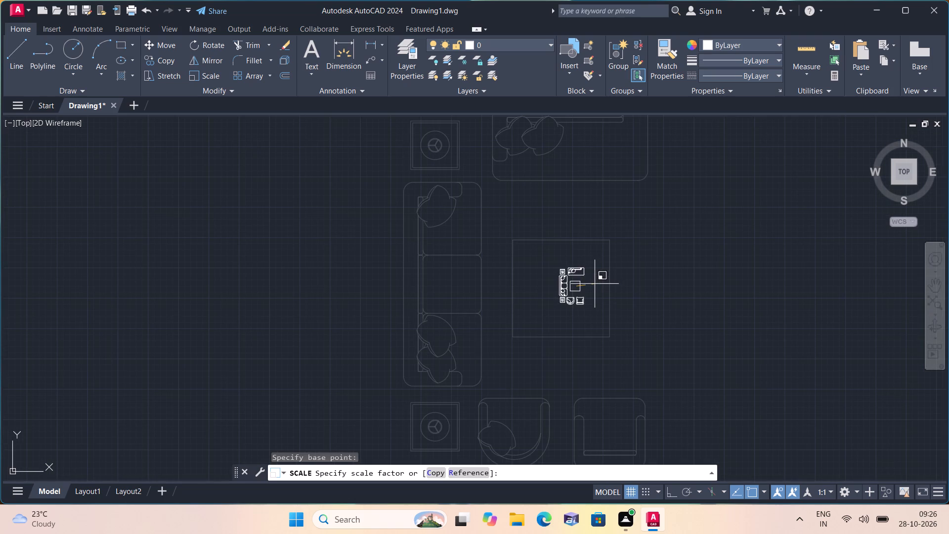
left_click(594, 286)
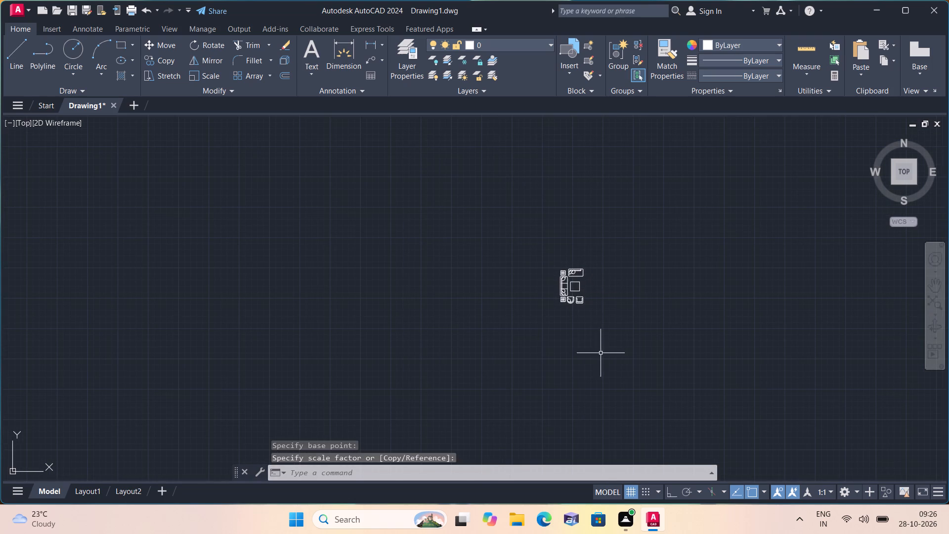
Move the reduced sofa set to the empty space just outside the plan, beyond the left unit's 58'-11" dimension.
left_click(605, 361)
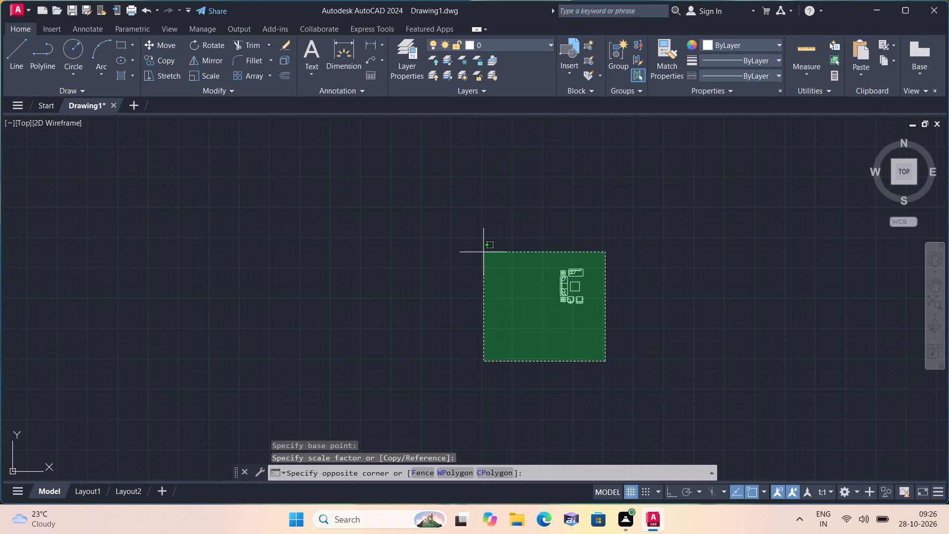
left_click(483, 252)
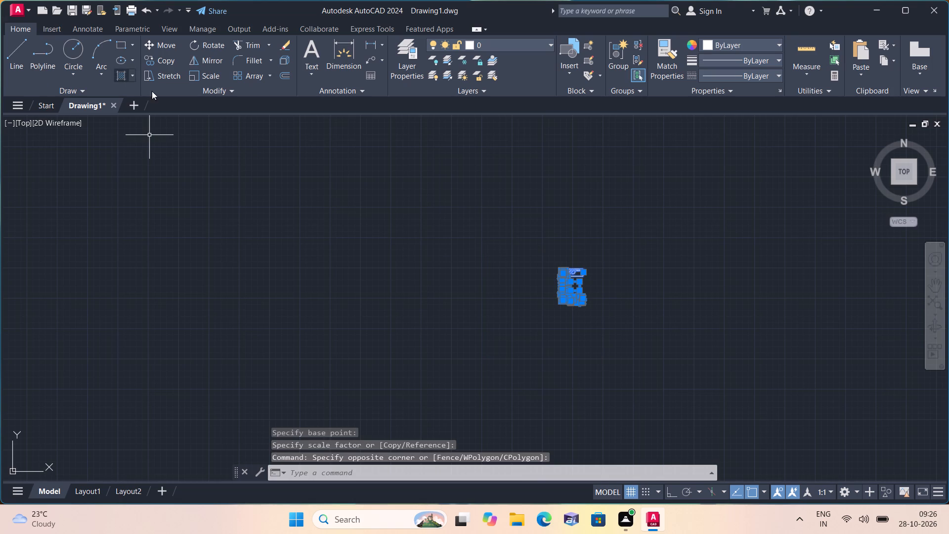
left_click(161, 44)
left_click(549, 275)
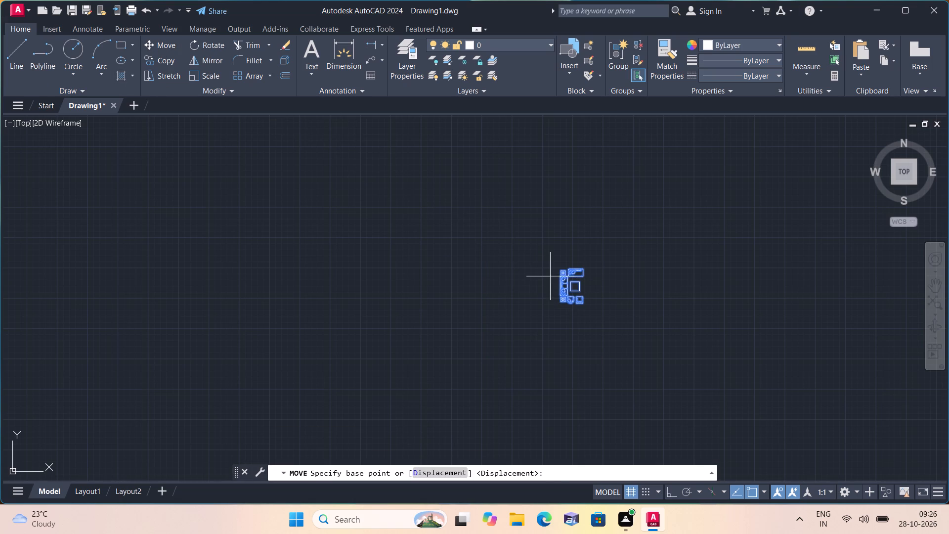
scroll(368, 300, "down", 3)
middle_click_drag(339, 296, 600, 83)
scroll(566, 97, "down", 1)
scroll(478, 170, "up", 3)
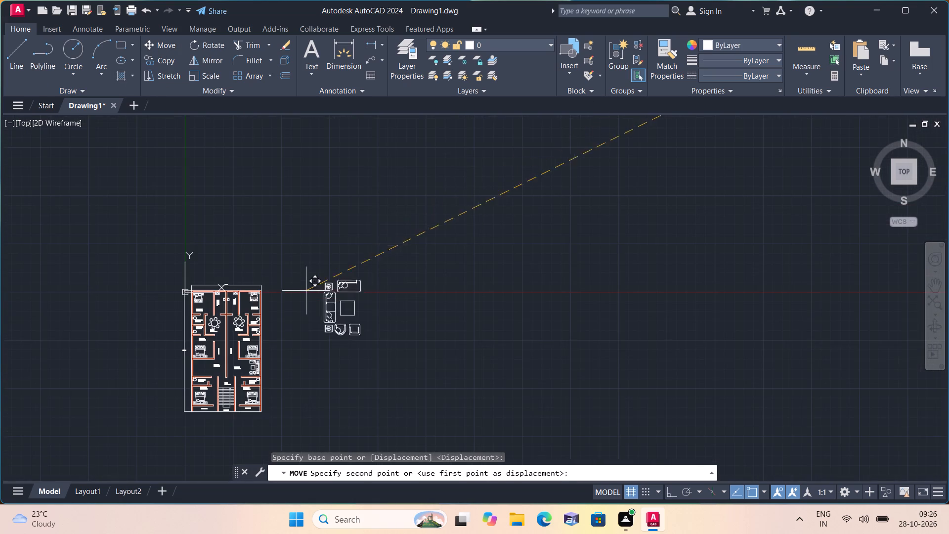
scroll(188, 326, "up", 2)
middle_click_drag(180, 325, 408, 165)
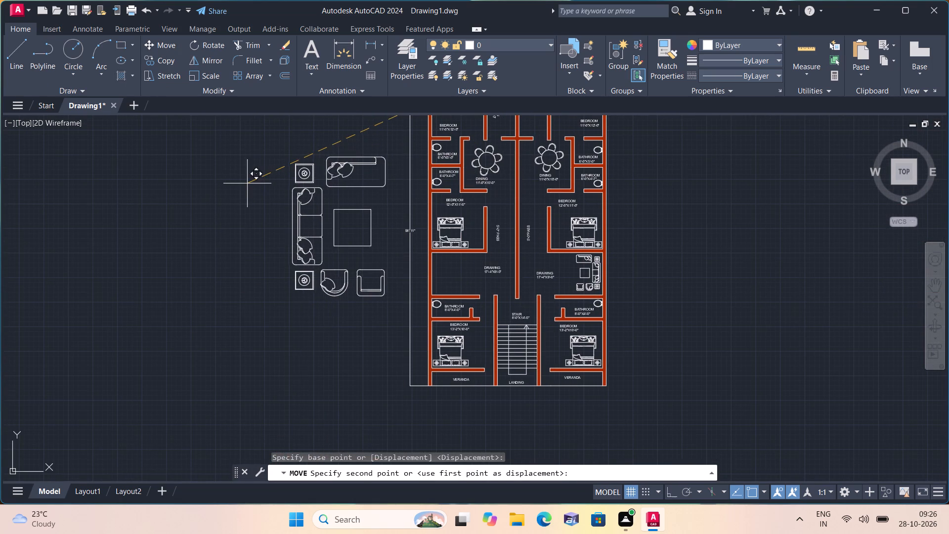
left_click(245, 181)
Scale the sofa set beside the plan down freehand to roughly 22% of its size about its coffee table's centre.
scroll(307, 285, "up", 1)
left_click_drag(434, 319, 431, 317)
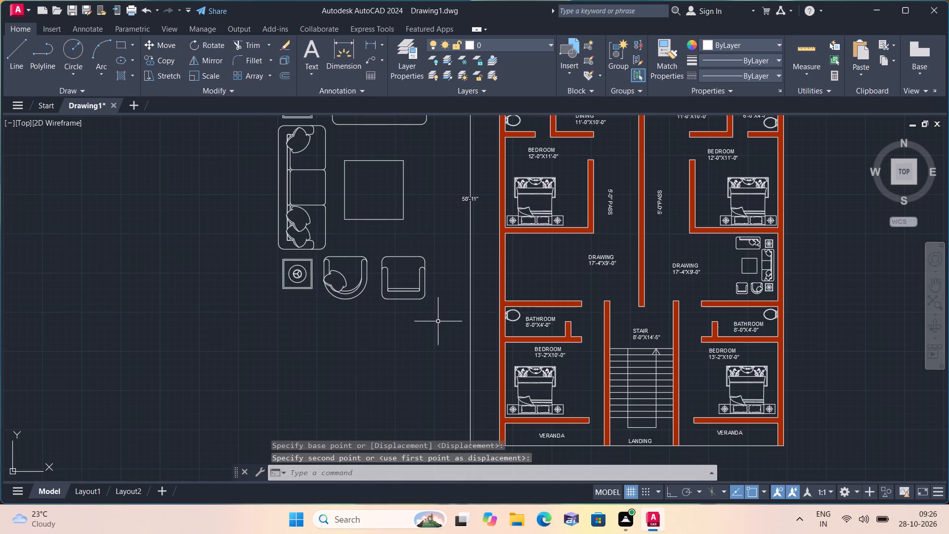
left_click_drag(431, 317, 418, 303)
middle_click_drag(321, 201, 336, 297)
scroll(319, 201, "down", 1)
scroll(336, 297, "up", 1)
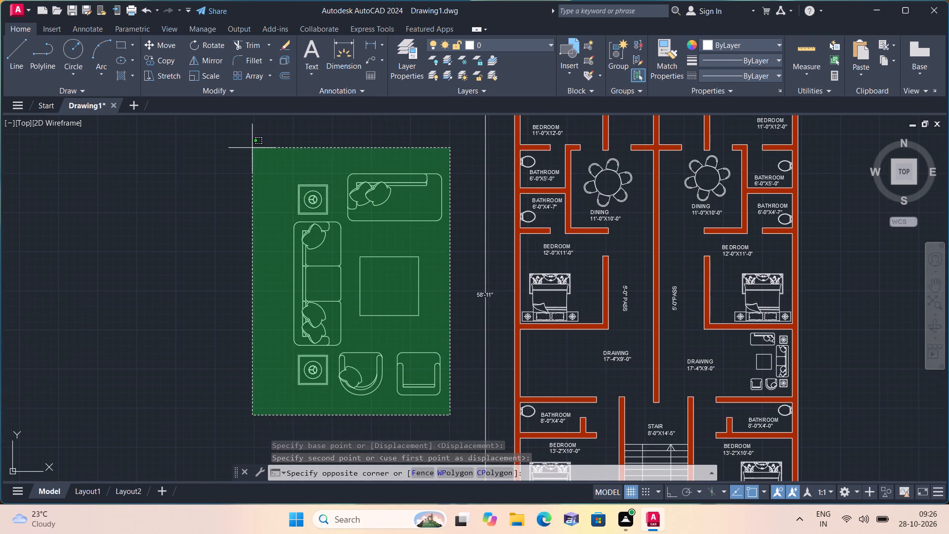
left_click(252, 148)
left_click(211, 74)
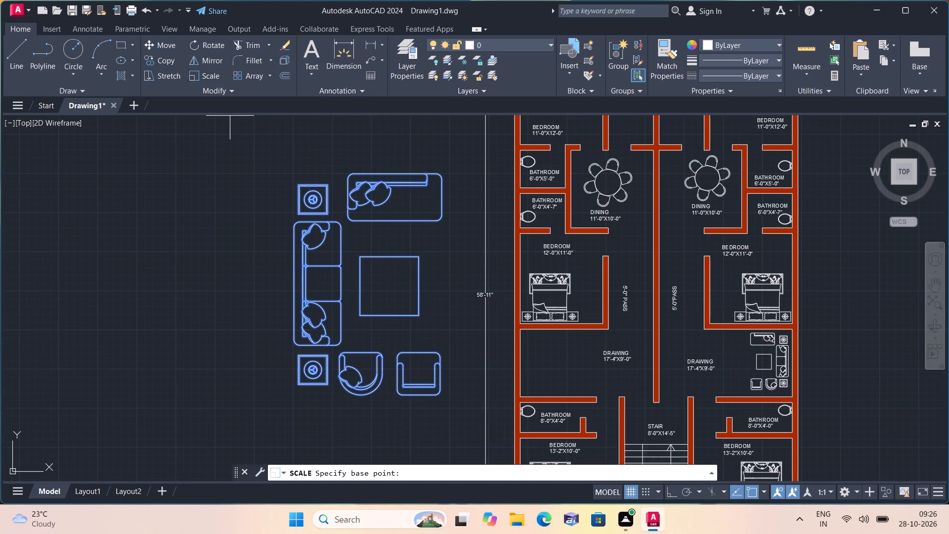
left_click(390, 281)
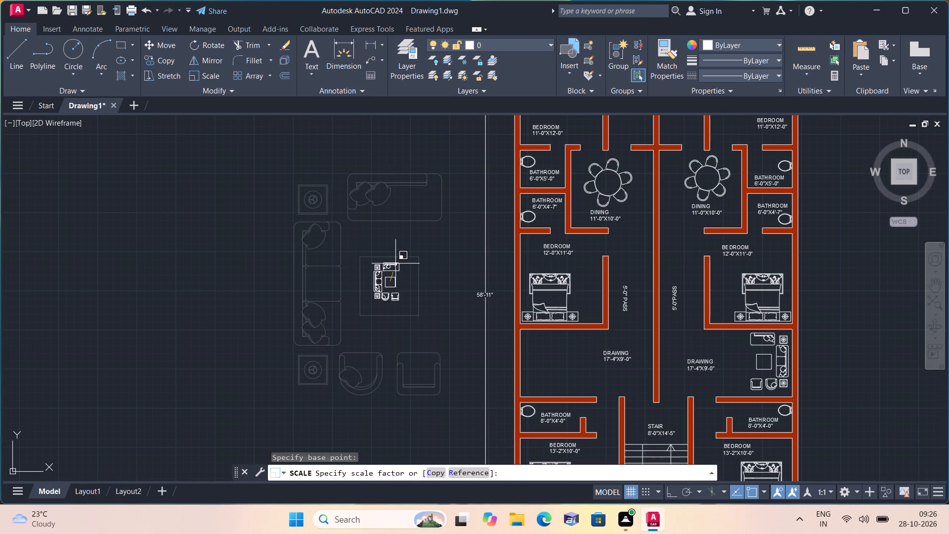
left_click(395, 262)
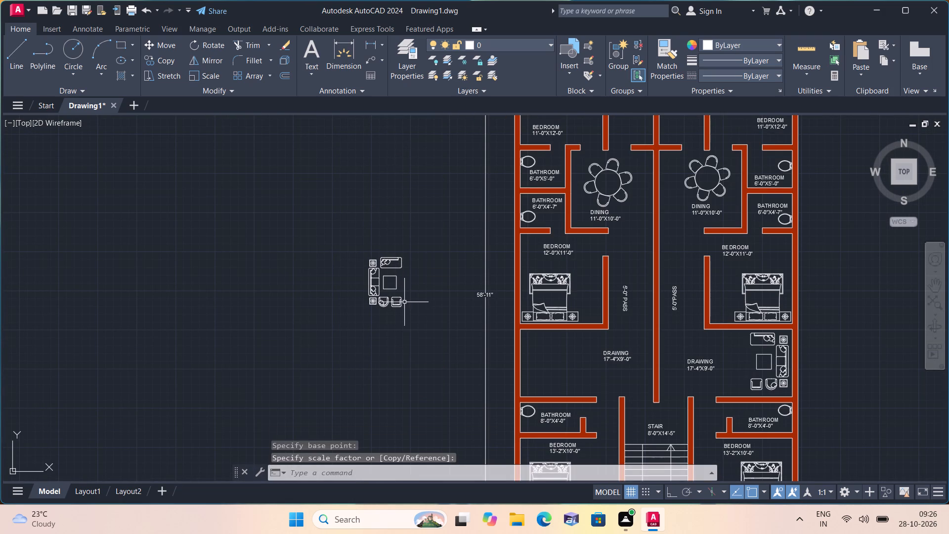
Move that sofa set into the left unit's 17'-4"X9'-0" drawing room, with its long sofa alongside the outer wall.
left_click(407, 313)
left_click(354, 242)
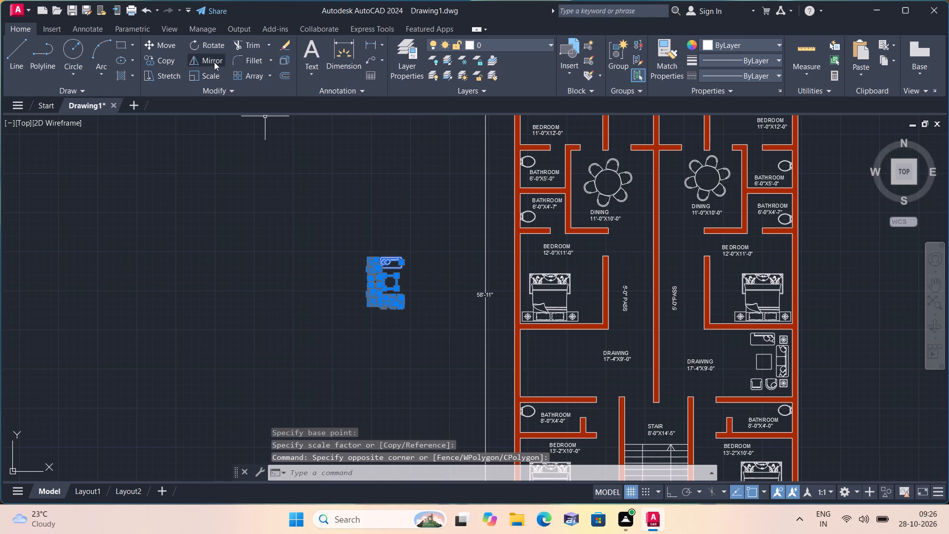
left_click(166, 42)
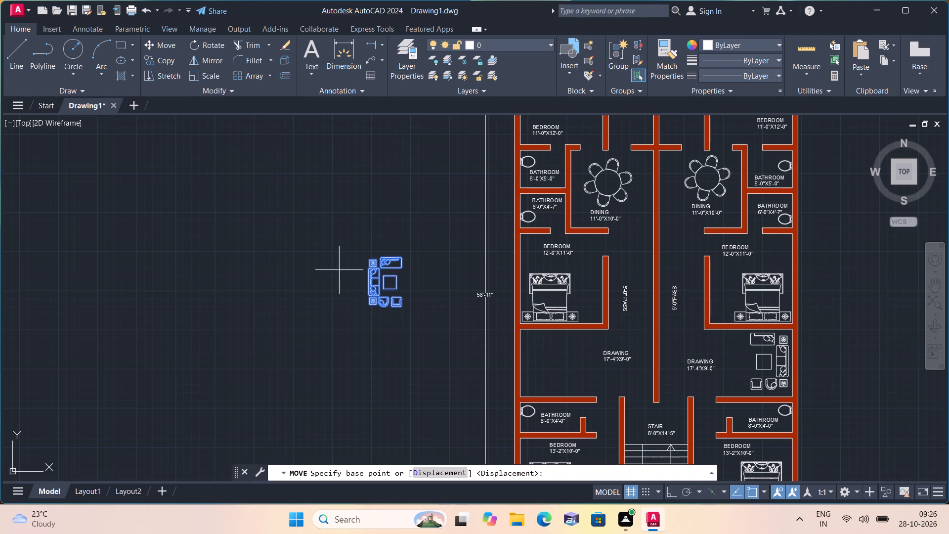
left_click(406, 290)
scroll(595, 400, "up", 1)
middle_click_drag(553, 356, 540, 349)
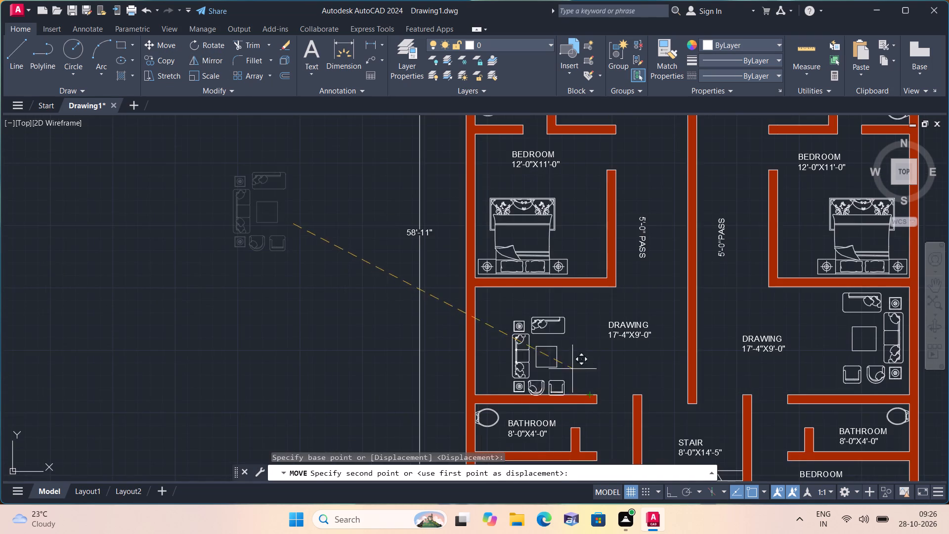
middle_click_drag(540, 349, 505, 290)
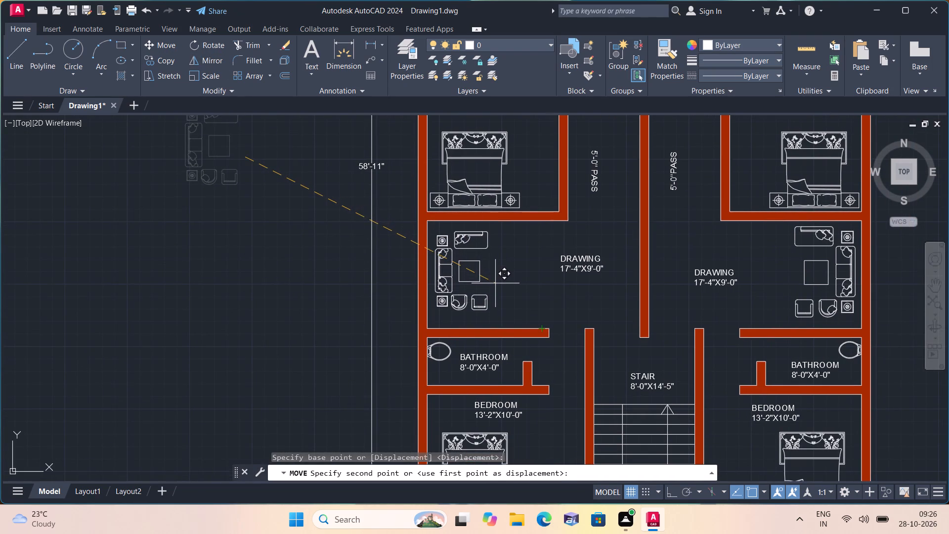
left_click(495, 284)
Enlarge the left drawing room's sofa set freehand by roughly 12% about its coffee table's centre.
scroll(495, 284, "up", 1)
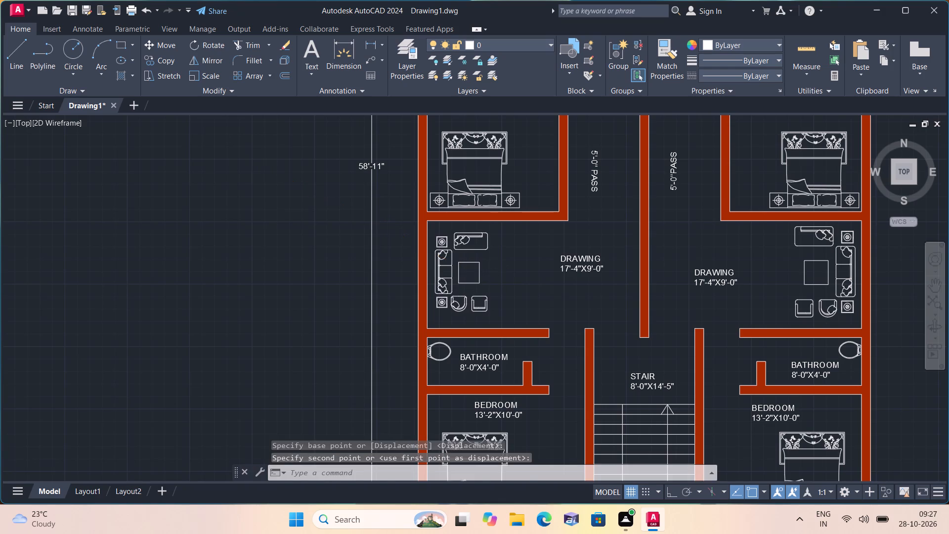
scroll(495, 284, "up", 1)
left_click(490, 367)
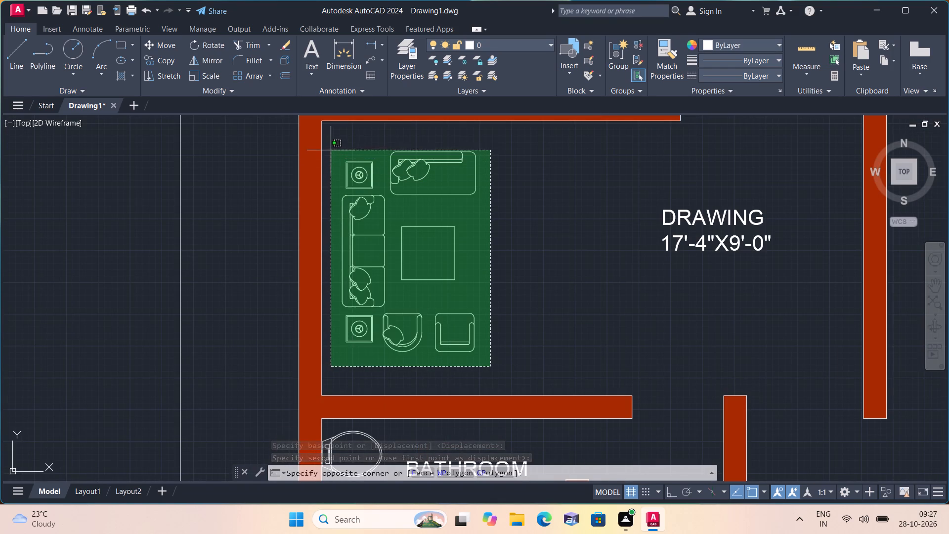
left_click(331, 150)
left_click(213, 73)
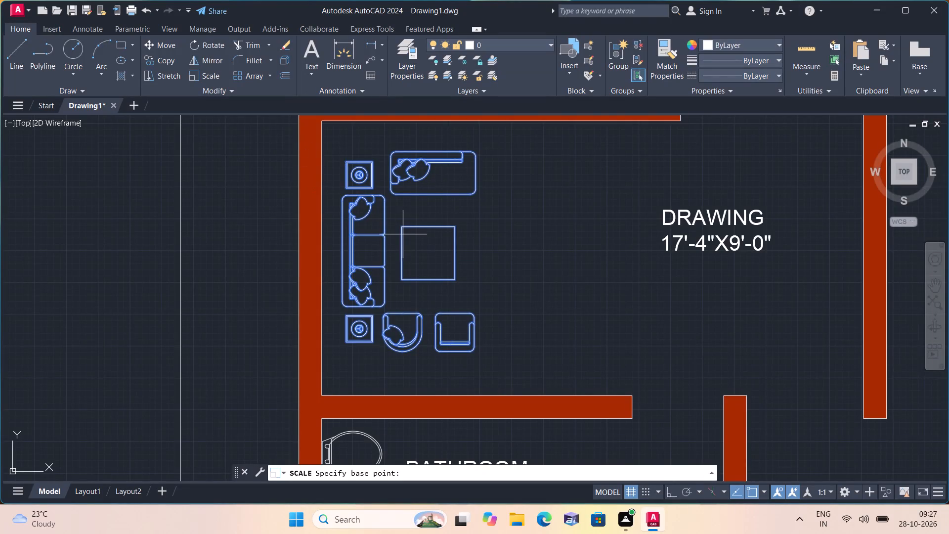
left_click(425, 252)
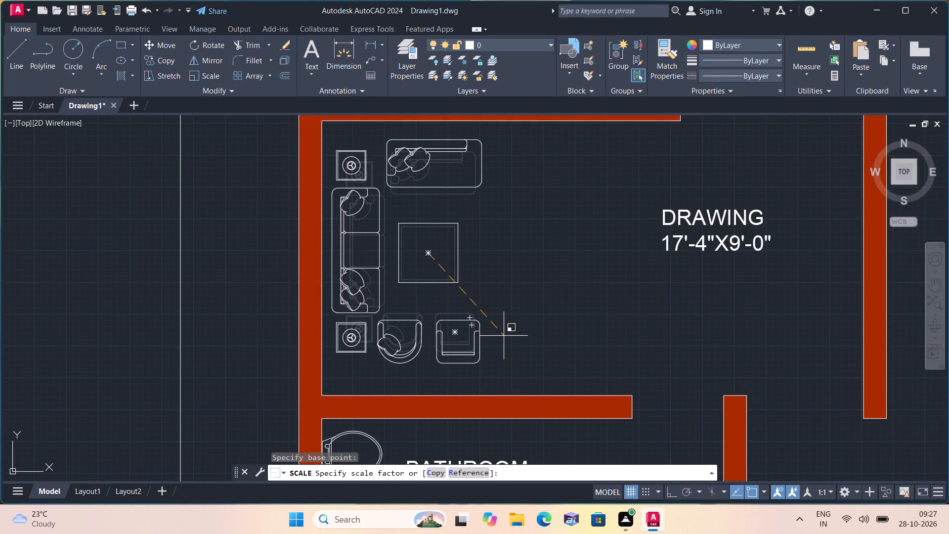
left_click(505, 339)
Review the furniture and fixture layout of both units, from the kitchens and upper bedrooms down to the verandas.
scroll(499, 322, "down", 2)
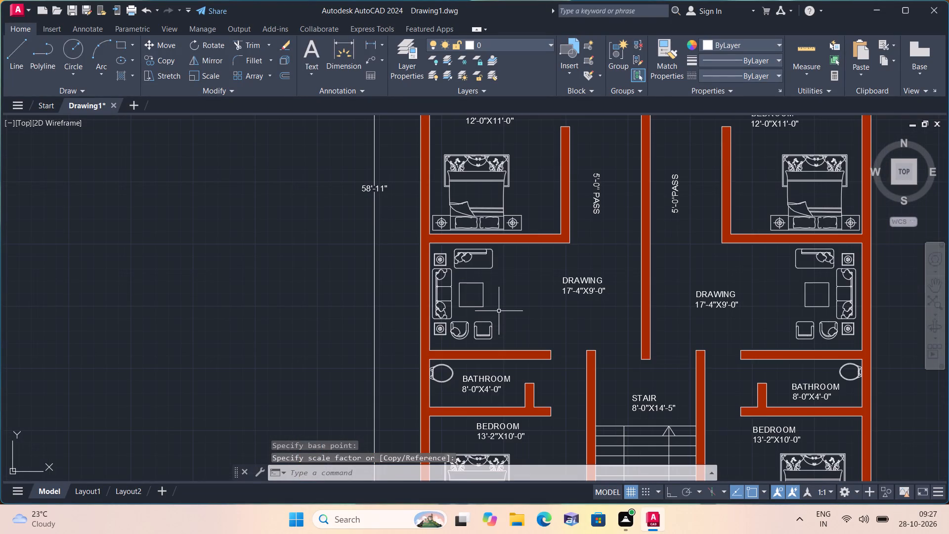
middle_click_drag(492, 312, 338, 408)
scroll(490, 312, "down", 1)
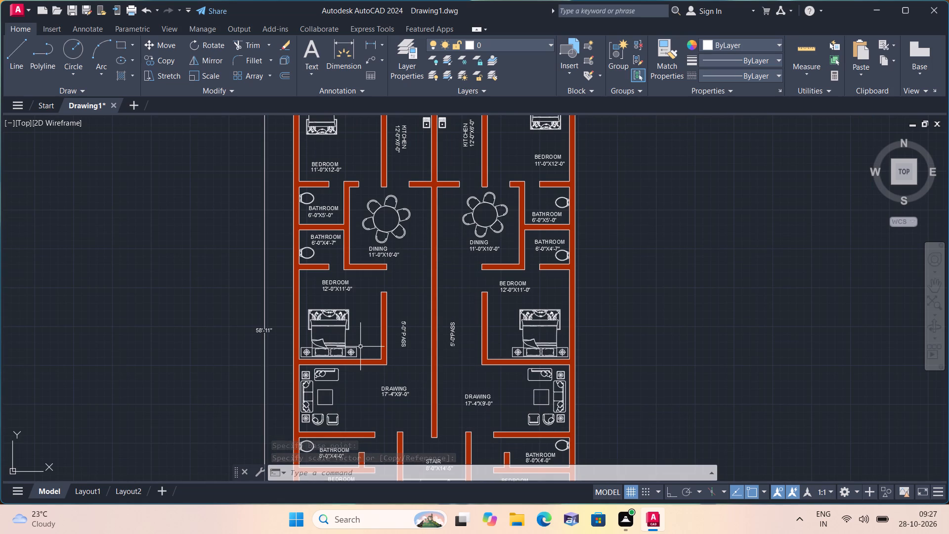
middle_click_drag(374, 338, 359, 376)
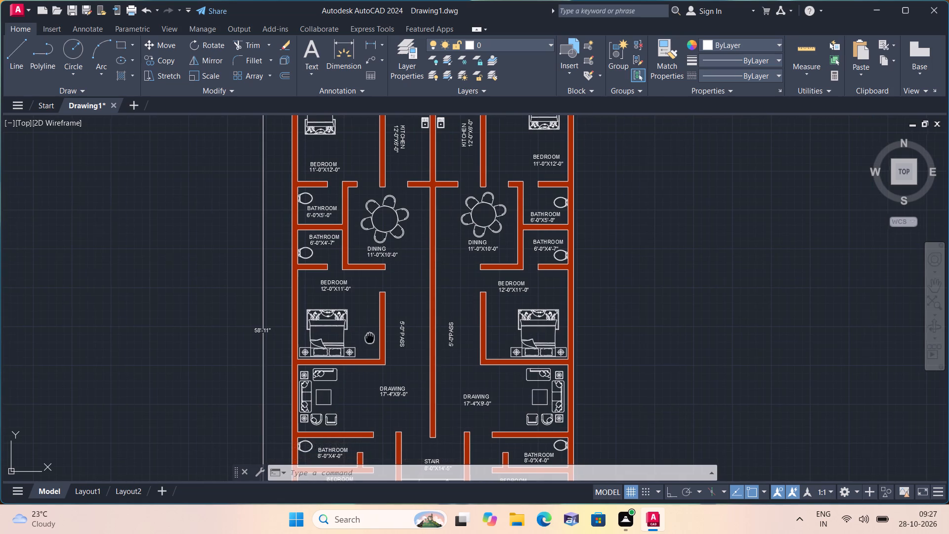
middle_click_drag(359, 376, 302, 481)
middle_click_drag(355, 438, 345, 321)
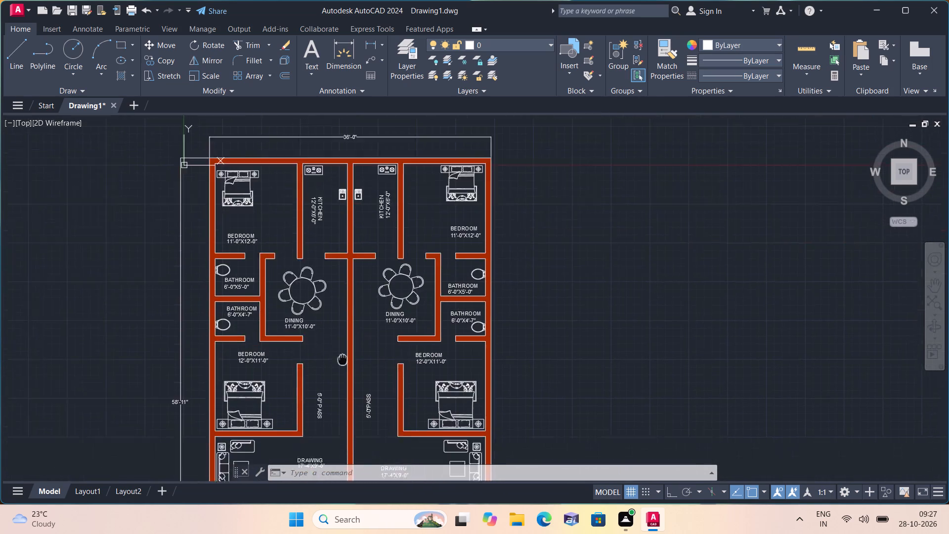
middle_click_drag(345, 321, 350, 270)
middle_click_drag(362, 328, 368, 222)
middle_click_drag(367, 271, 382, 308)
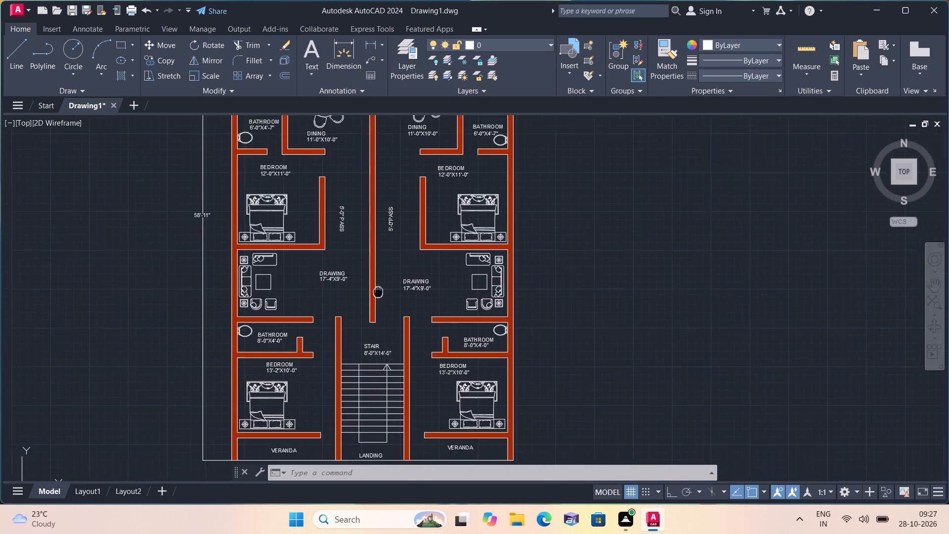
Examine both units' layout, from the verandas and stair up to the wall openings around the dining rooms and upper bathrooms.
middle_click_drag(382, 308, 393, 409)
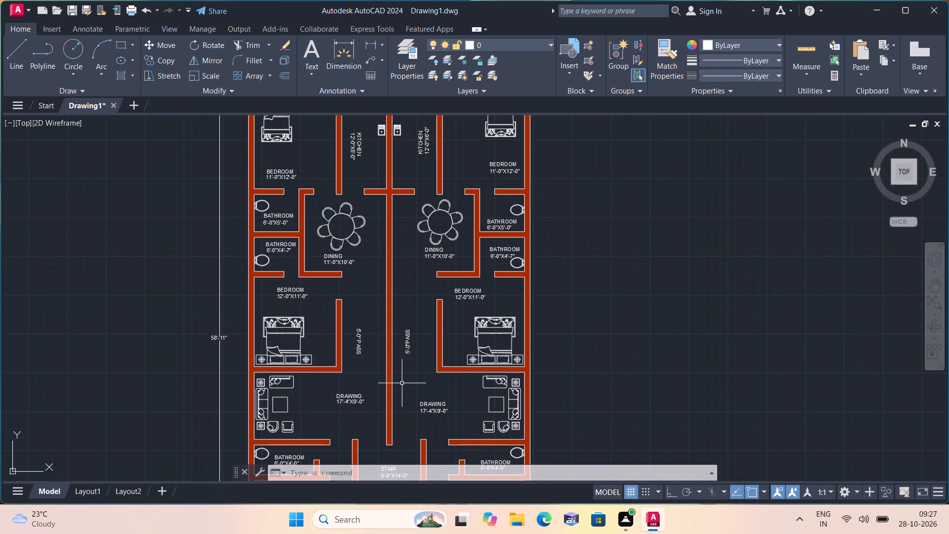
middle_click_drag(405, 389, 426, 229)
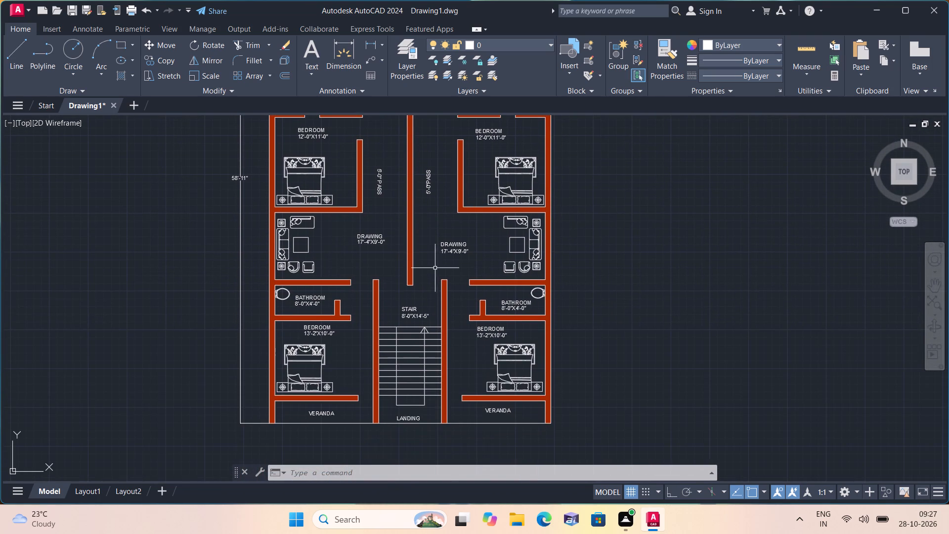
middle_click_drag(435, 273, 421, 341)
scroll(424, 343, "down", 1)
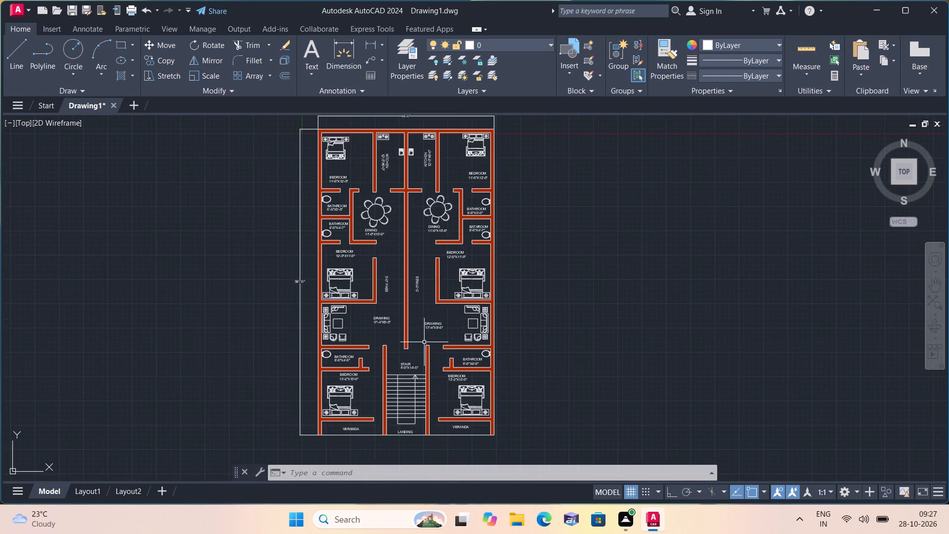
scroll(416, 328, "down", 1)
middle_click_drag(414, 328, 350, 447)
scroll(344, 414, "up", 1)
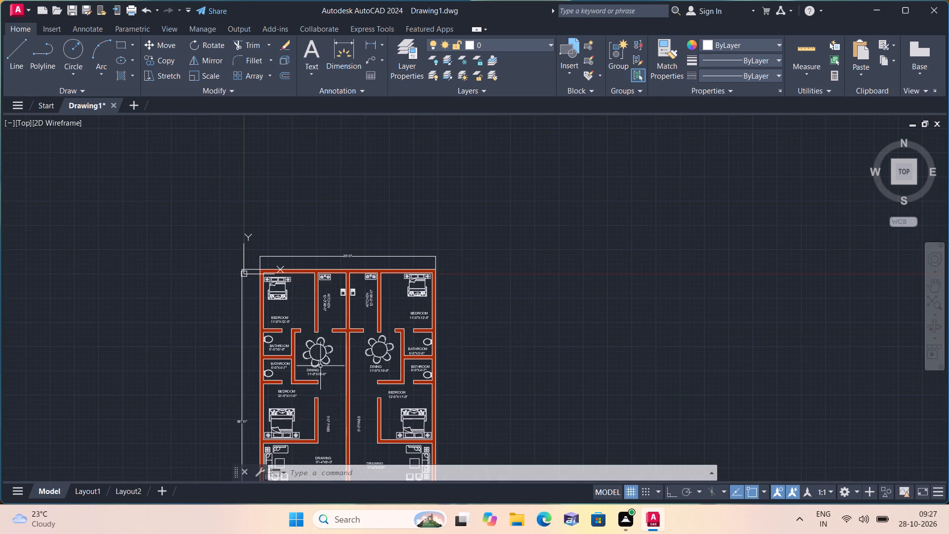
middle_click_drag(313, 356, 338, 266)
scroll(338, 266, "up", 1)
With Ortho on, draw a line across the door opening of the left unit's 6'-0"X5'-0" bathroom, between the wall-end midpoints.
key("F8")
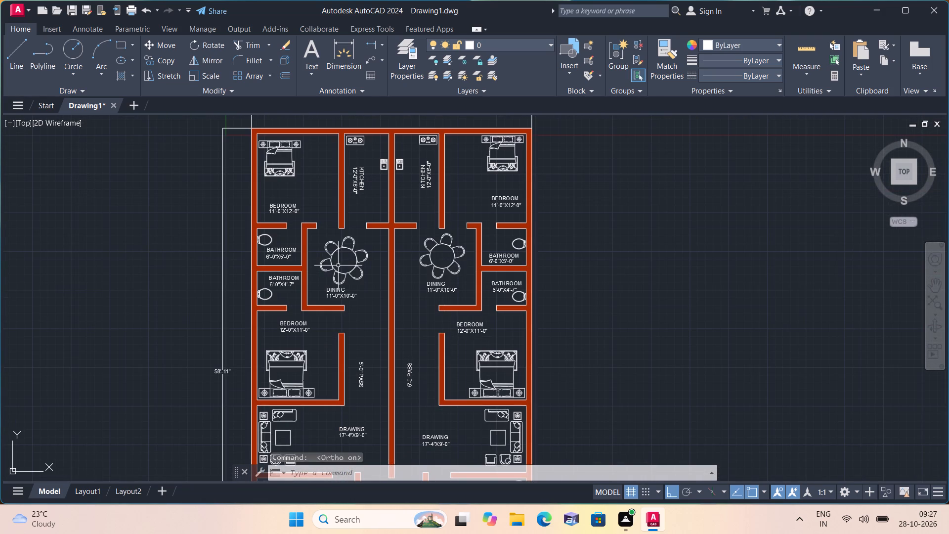
key("l")
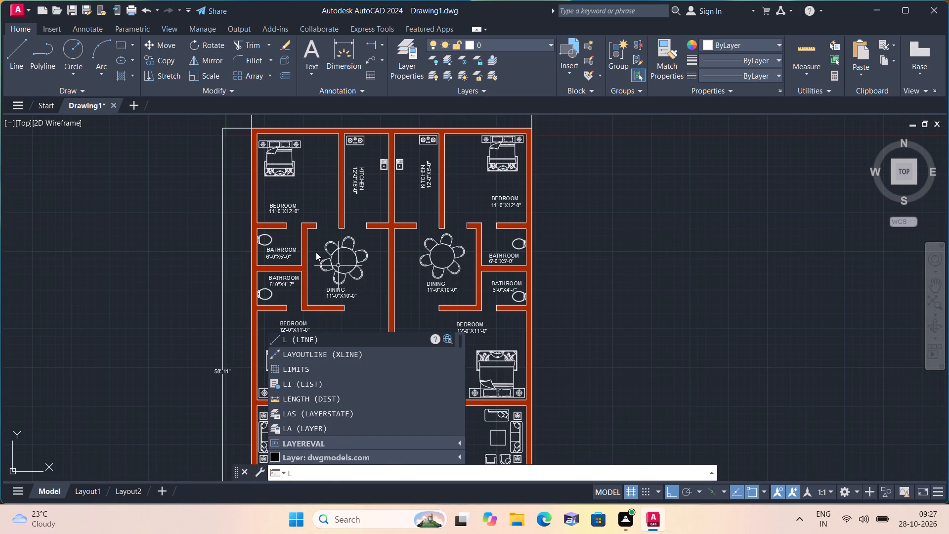
key("space")
scroll(282, 230, "up", 6)
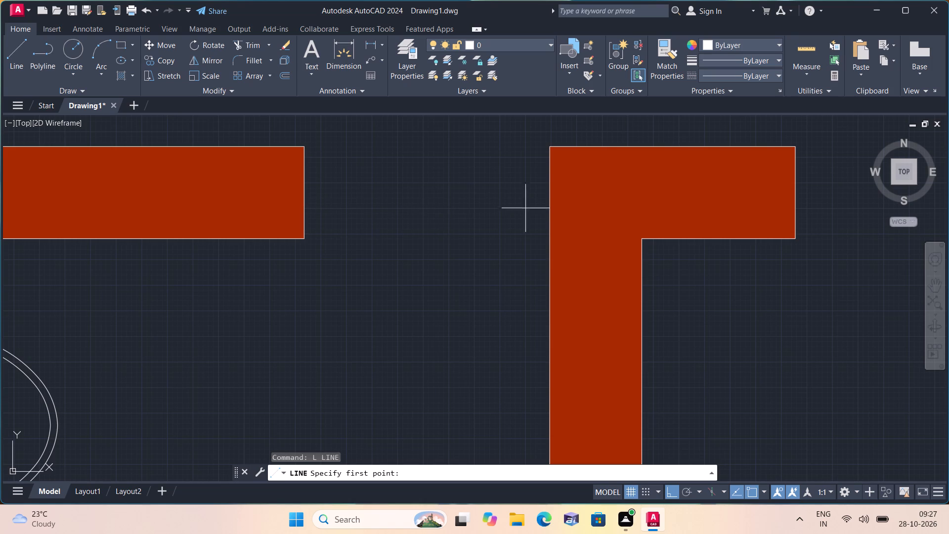
left_click(304, 195)
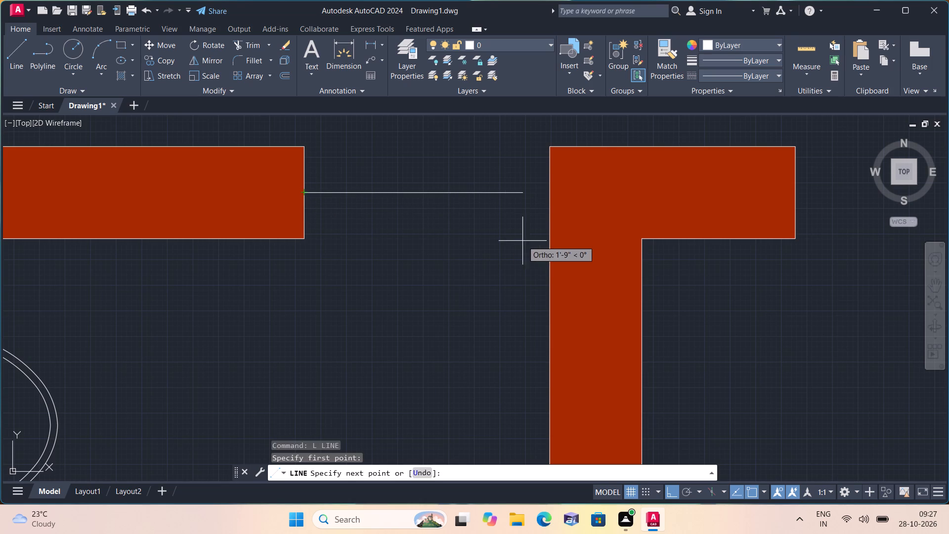
left_click(549, 194)
key("space")
Draw a 2' door-leaf line down into that bathroom from its opening line, just beside the dining-side wall.
scroll(547, 195, "up", 1)
key("space")
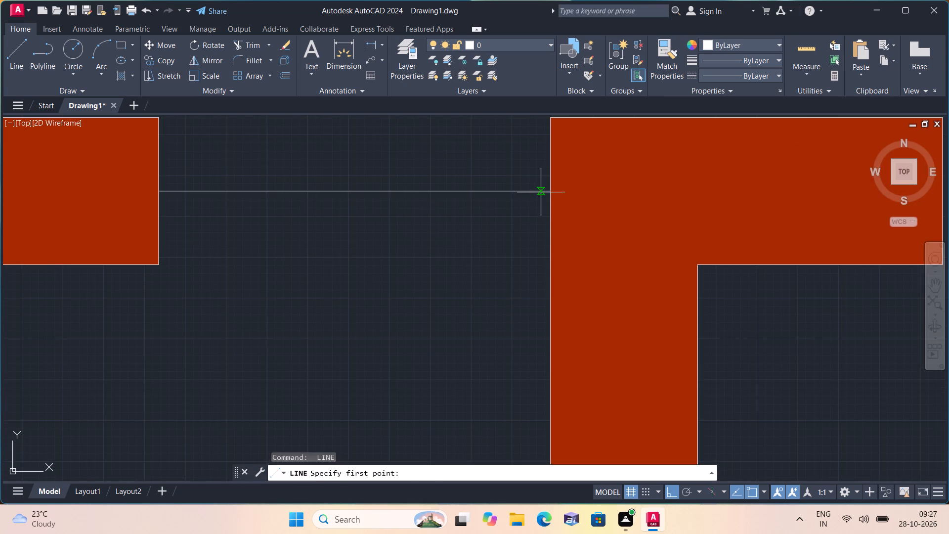
left_click(541, 191)
middle_click_drag(551, 286, 525, 175)
scroll(550, 286, "down", 1)
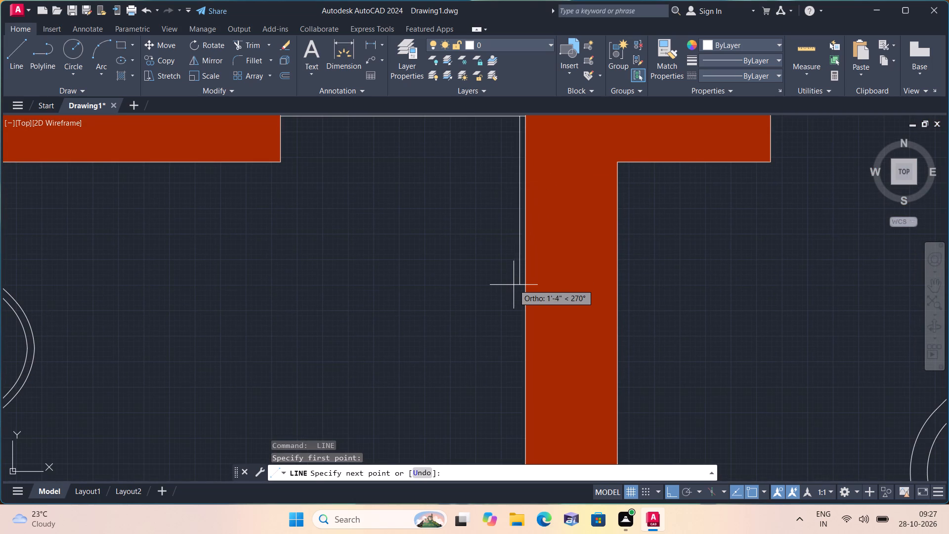
type("2'")
key("space")
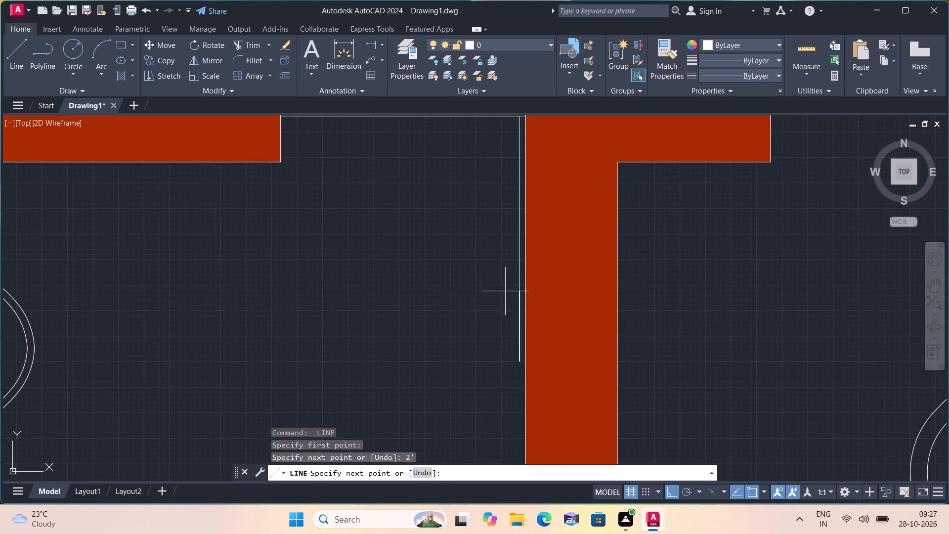
scroll(504, 297, "down", 2)
key("space")
Draw a line across the left unit's 11'-0"X12'-0" bedroom opening, from the short wall end's midpoint to the kitchen partition.
middle_click_drag(474, 294, 443, 295)
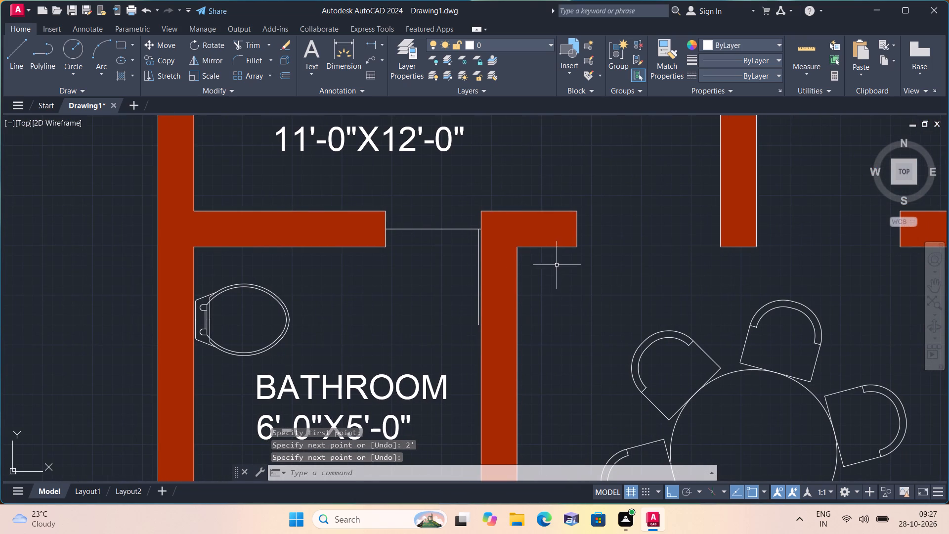
scroll(567, 262, "up", 1)
key("space")
left_click(584, 211)
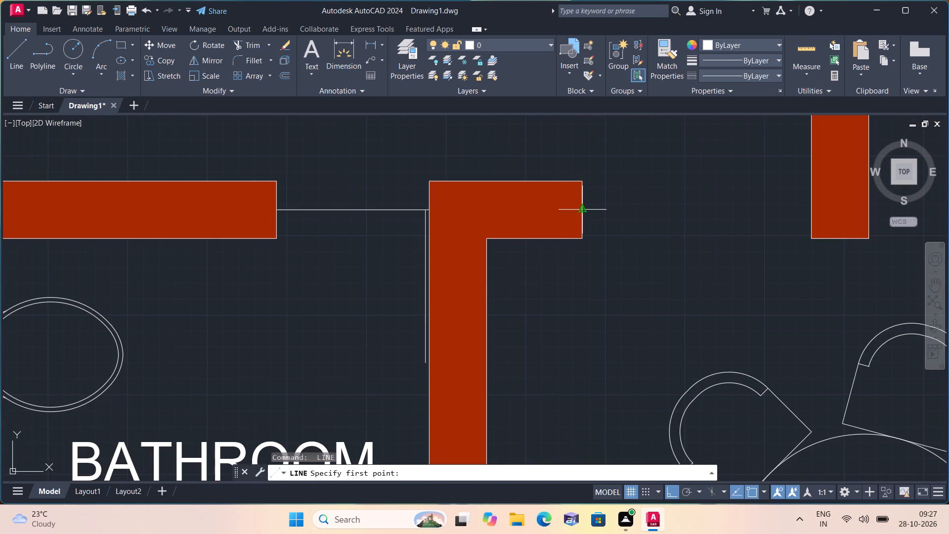
middle_click_drag(672, 219, 607, 241)
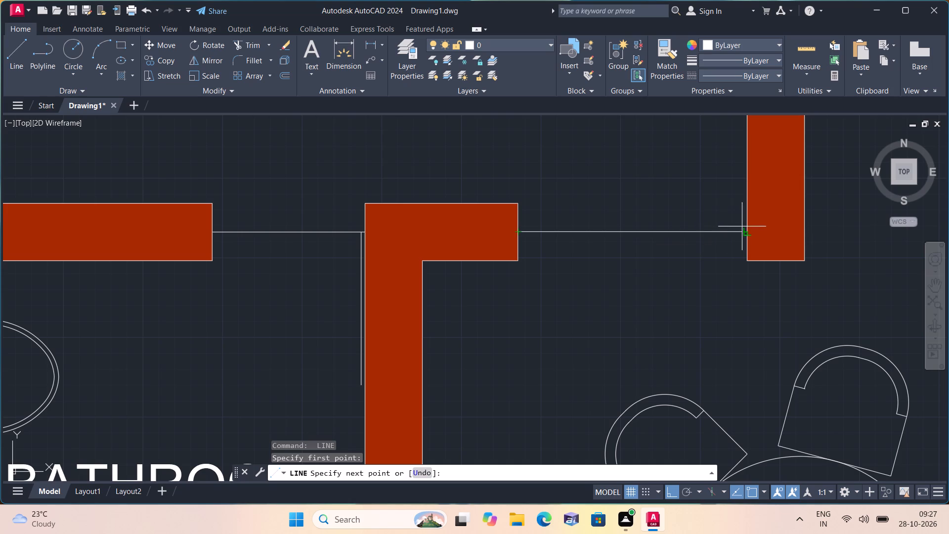
left_click(746, 233)
key("space")
Draw a 3' door-leaf line up into the bedroom from its opening line, just beside the kitchen partition.
key("space")
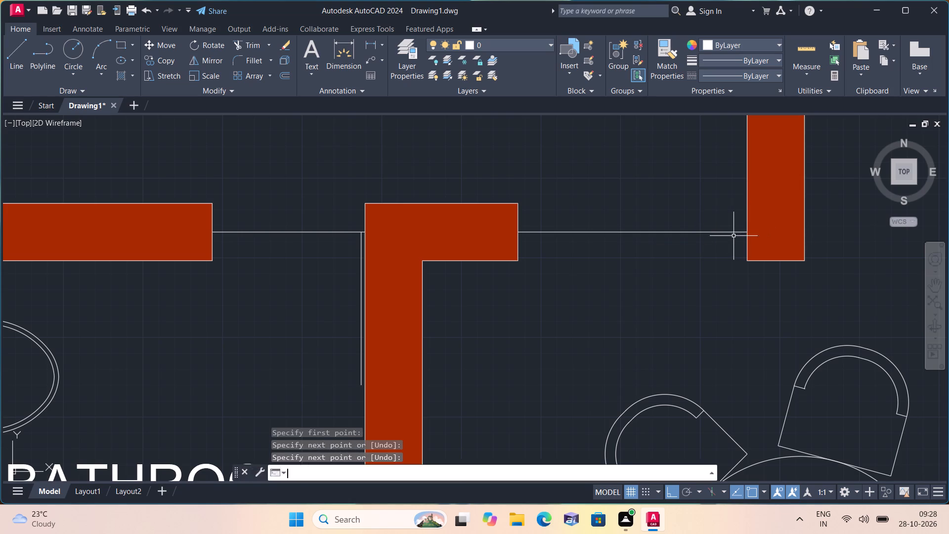
left_click(738, 230)
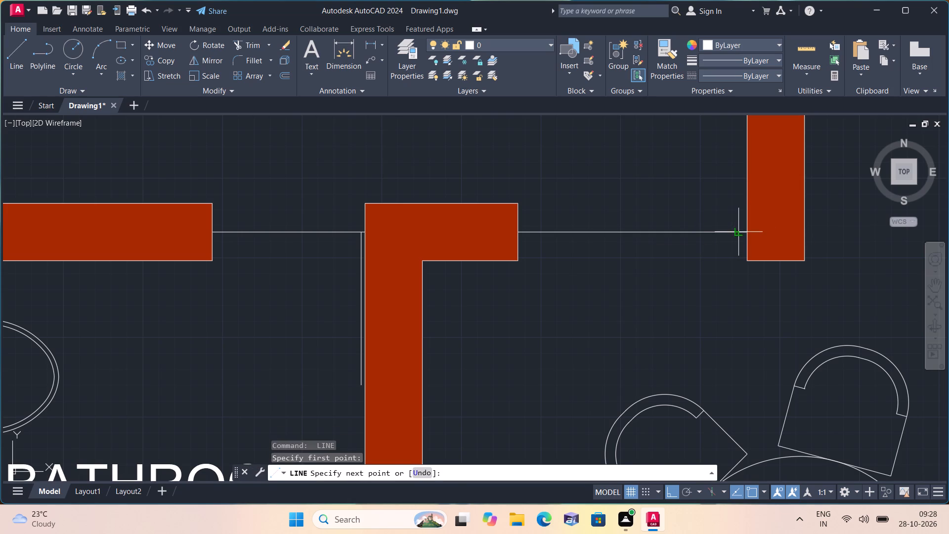
type("3'")
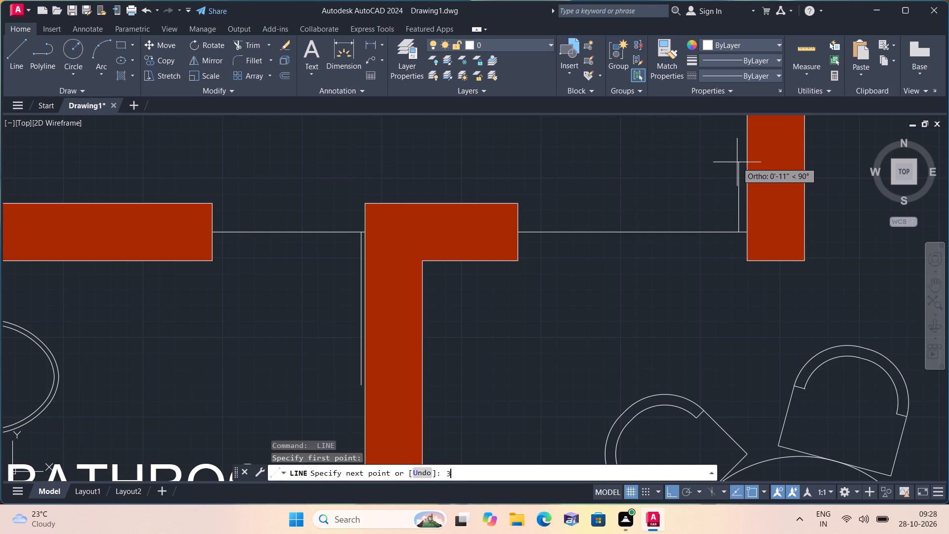
key("space")
key("Escape")
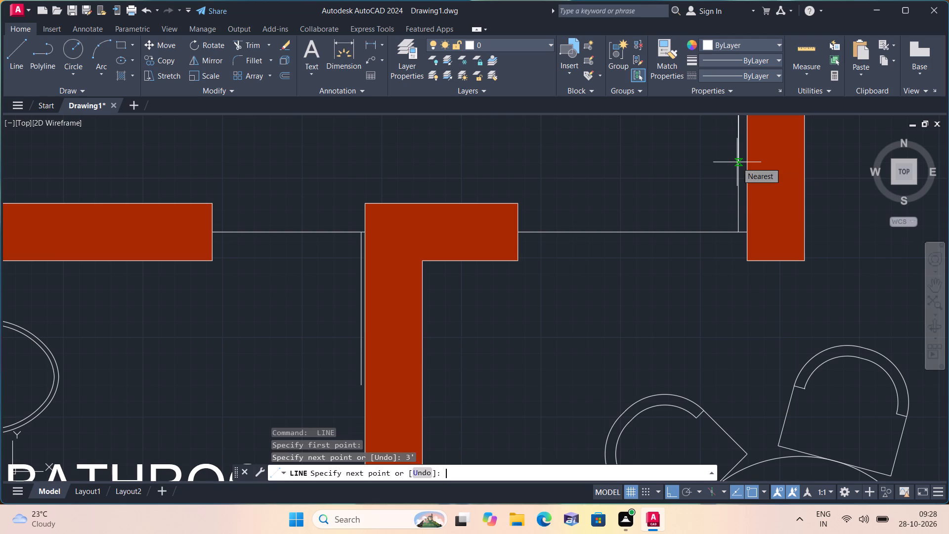
Draw a line across the left unit's kitchen opening, from the cross wall end's midpoint to the bedroom partition.
scroll(679, 206, "down", 1)
middle_click_drag(645, 228, 547, 300)
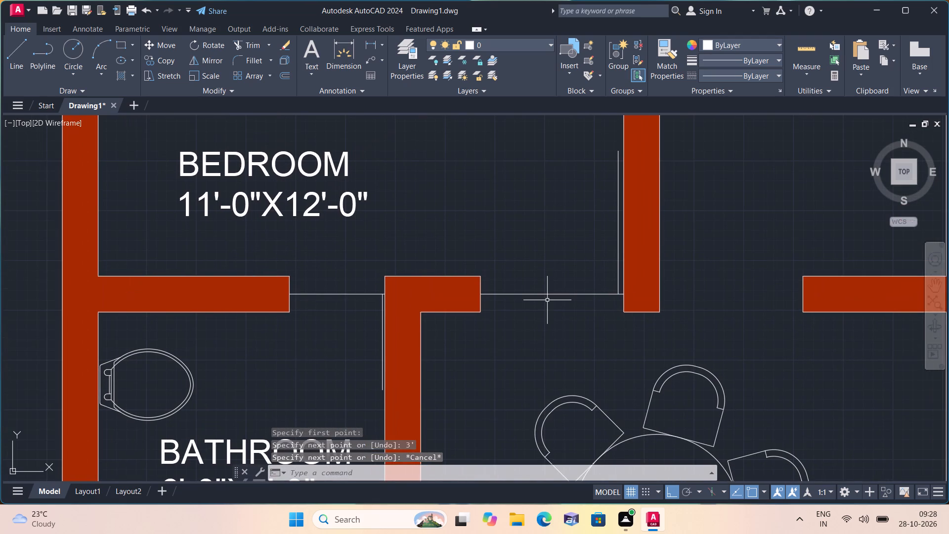
key("l")
key("space")
scroll(765, 288, "up", 1)
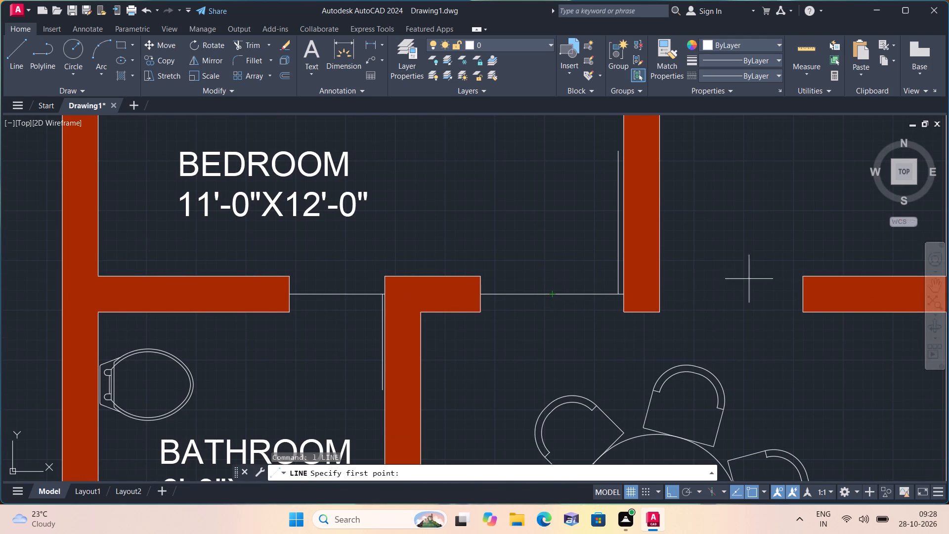
left_click(824, 300)
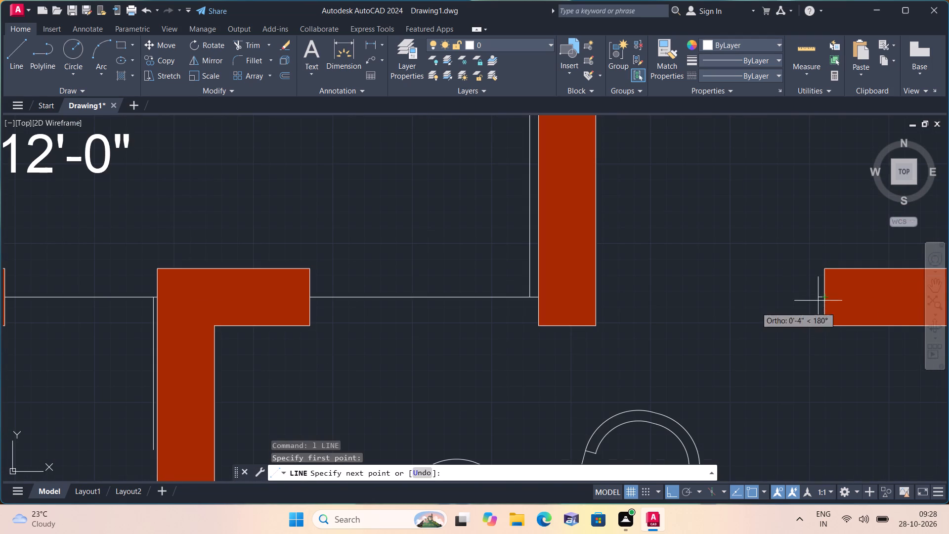
left_click(598, 297)
key("space")
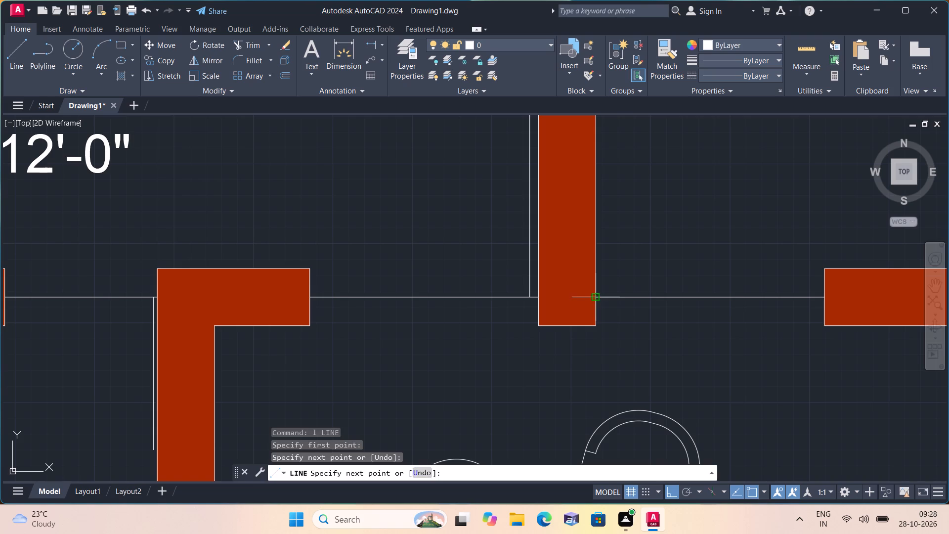
Draw a 3' door-leaf line up into the kitchen from its opening line, just beside the bedroom partition.
key("space")
scroll(602, 298, "up", 2)
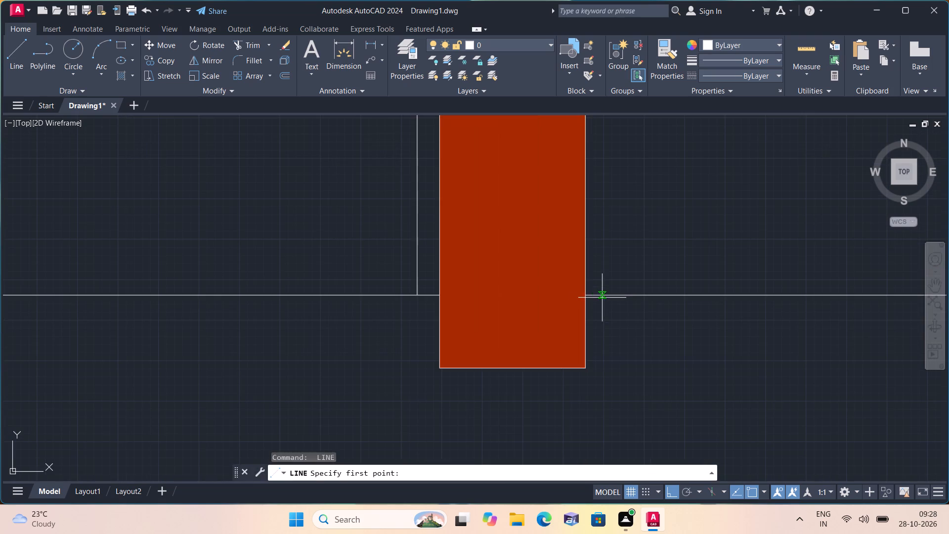
left_click(594, 295)
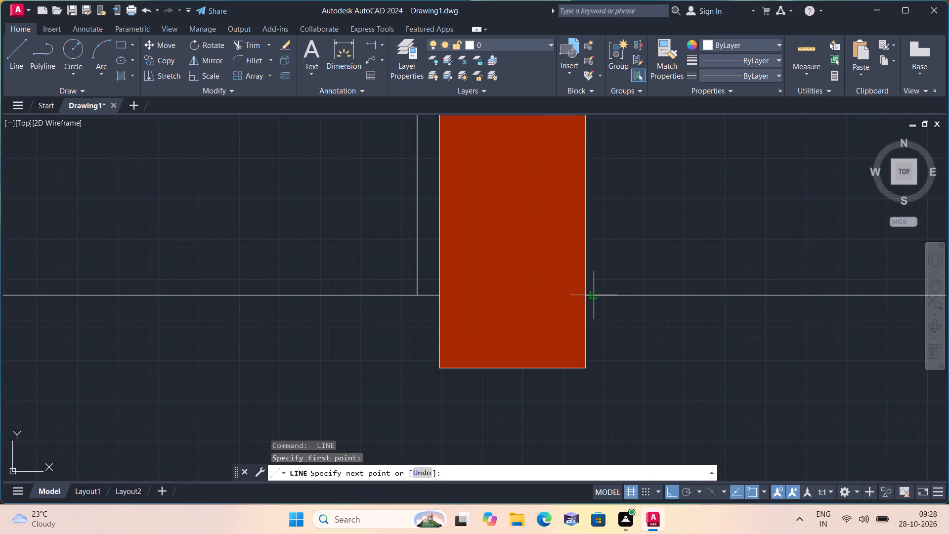
scroll(599, 212, "down", 2)
type("3'")
key("space")
key("Escape")
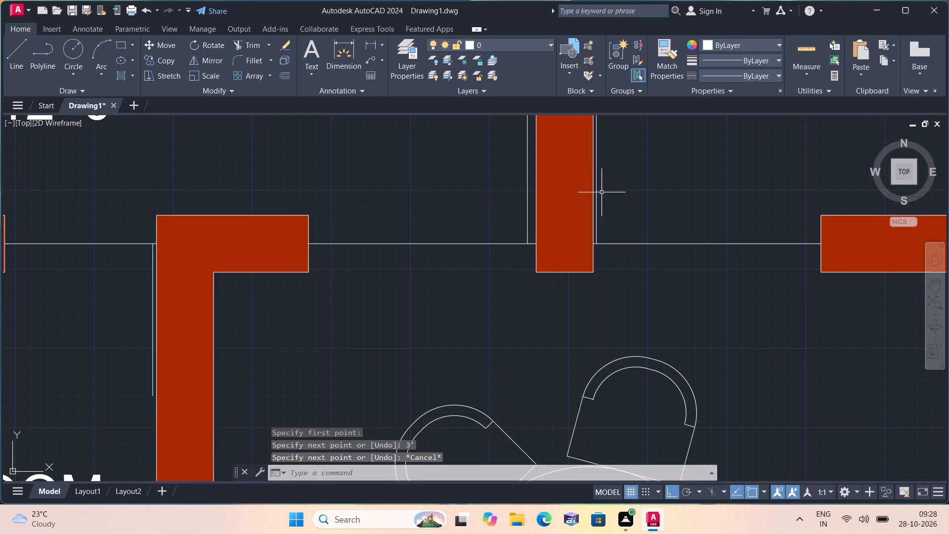
Draw a line across the door opening of the left unit's 6'-0"X4'-7" bathroom, between the wall-end midpoint and the dining-side wall.
scroll(507, 281, "down", 1)
middle_click_drag(392, 335, 391, 344)
scroll(391, 344, "down", 1)
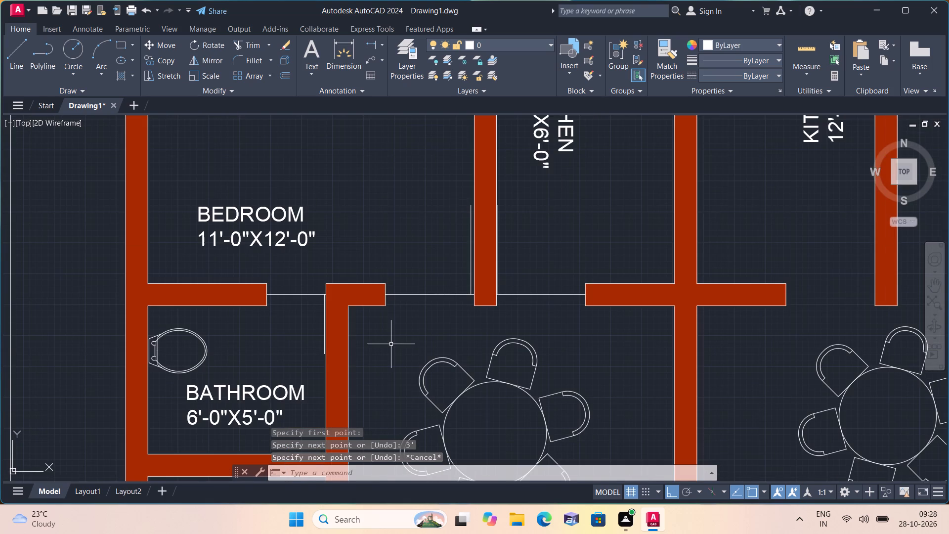
scroll(453, 342, "down", 1)
middle_click_drag(449, 338, 408, 266)
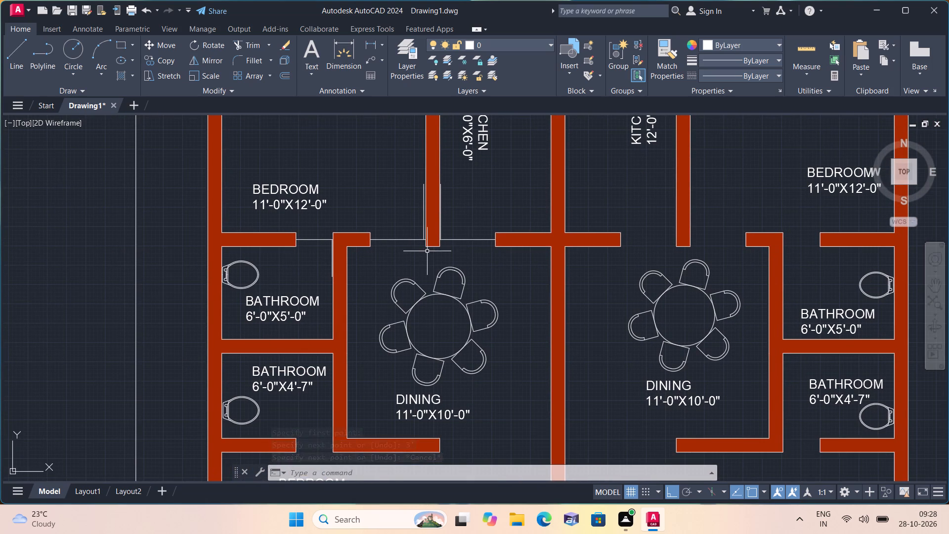
middle_click_drag(427, 251, 472, 161)
key("l")
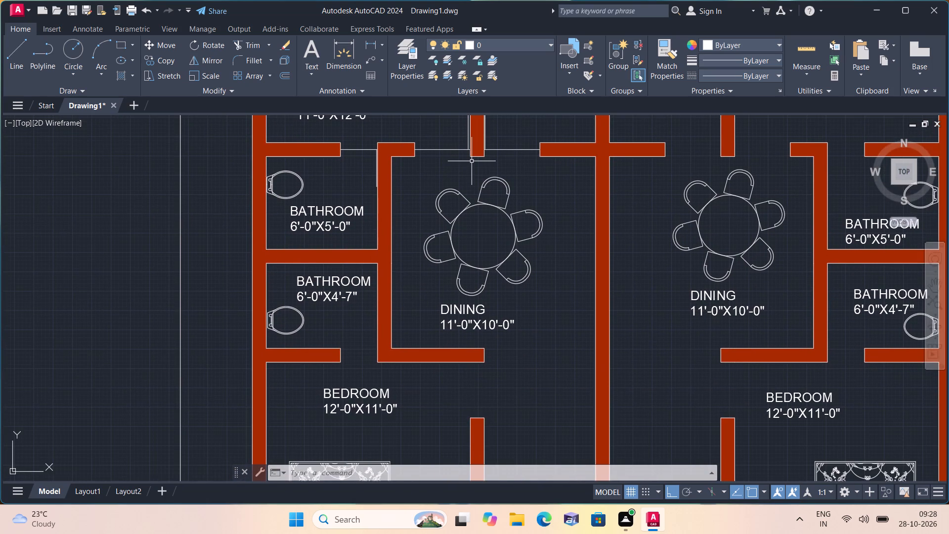
key("space")
scroll(350, 365, "up", 2)
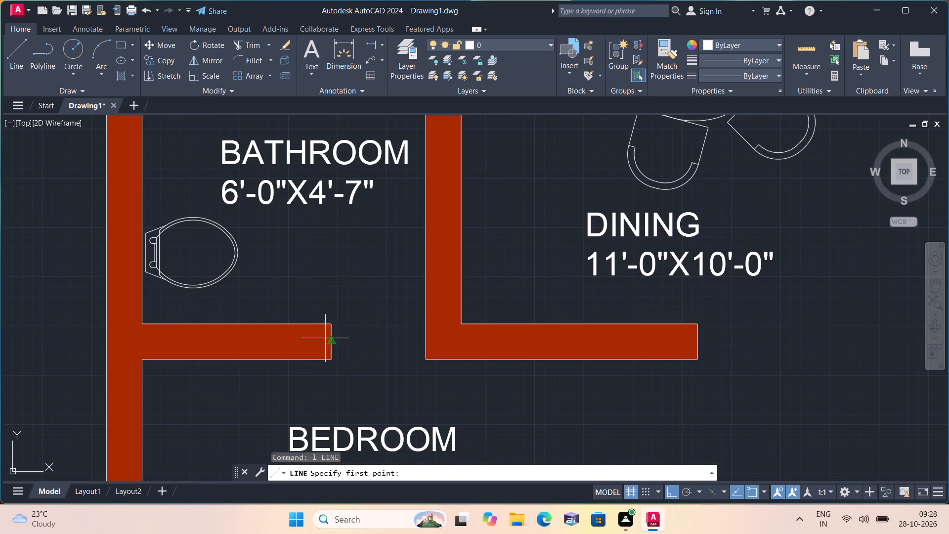
left_click(331, 340)
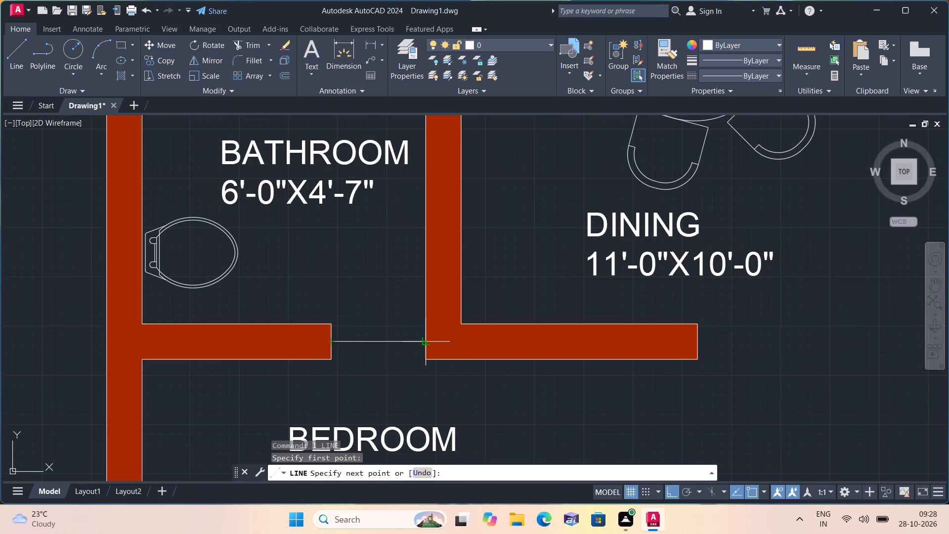
left_click(428, 345)
key("space")
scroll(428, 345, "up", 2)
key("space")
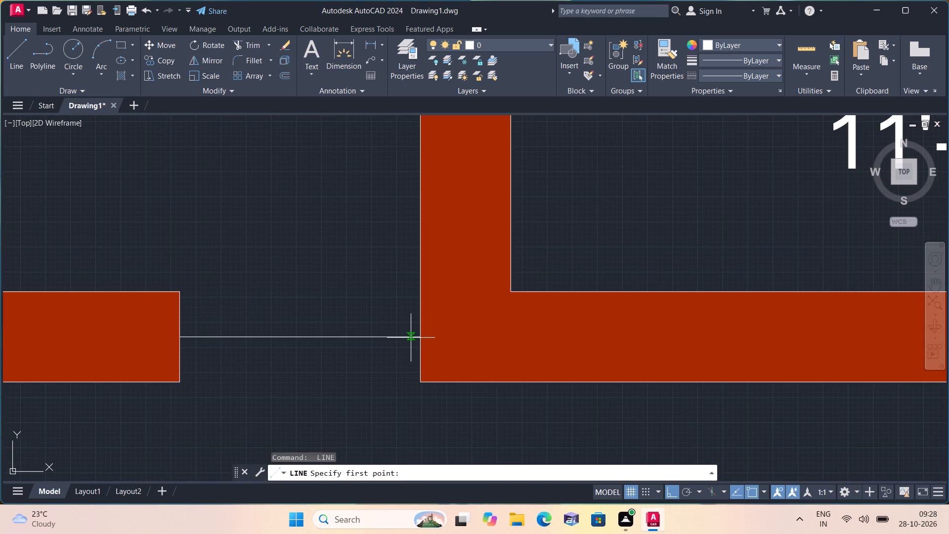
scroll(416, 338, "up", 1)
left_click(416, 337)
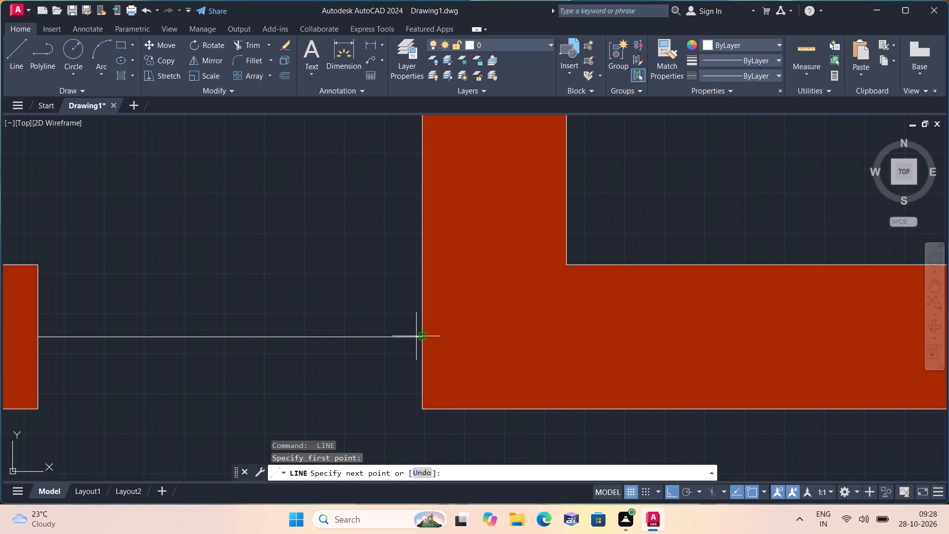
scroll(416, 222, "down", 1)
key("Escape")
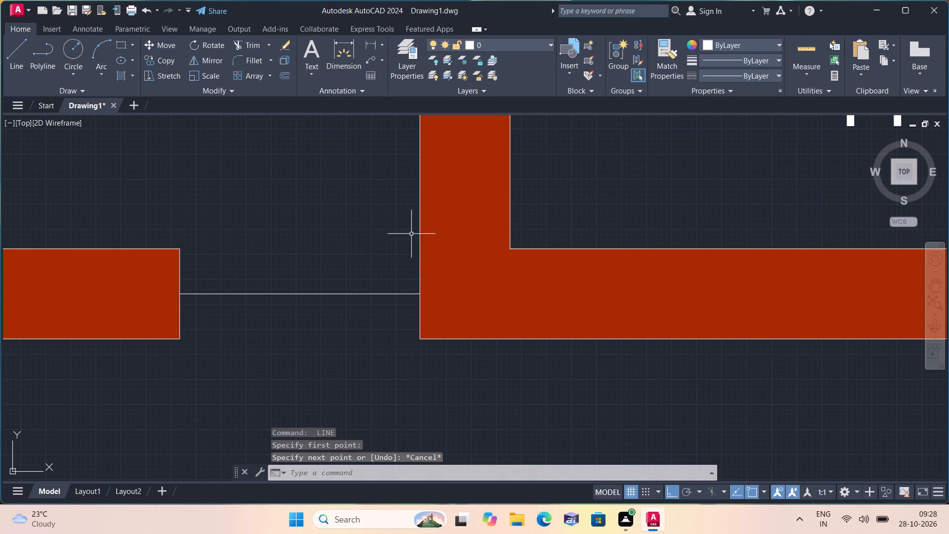
Draw a 2' door-leaf line up into the left unit's 6'-0"X4'-7" bathroom from its opening line, just beside the dining-side wall.
key("space")
scroll(415, 294, "up", 1)
left_click(415, 294)
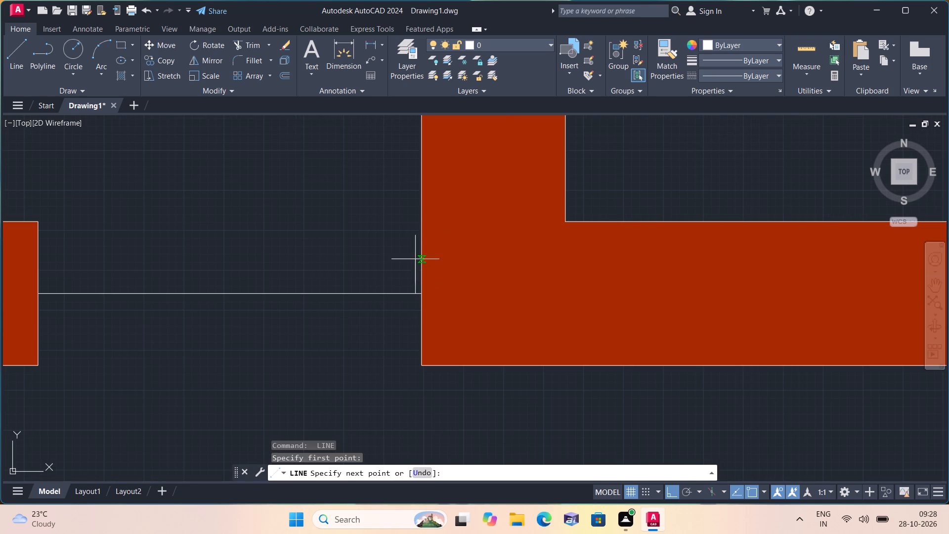
key("2")
key("apostrophe")
key("space")
key("Escape")
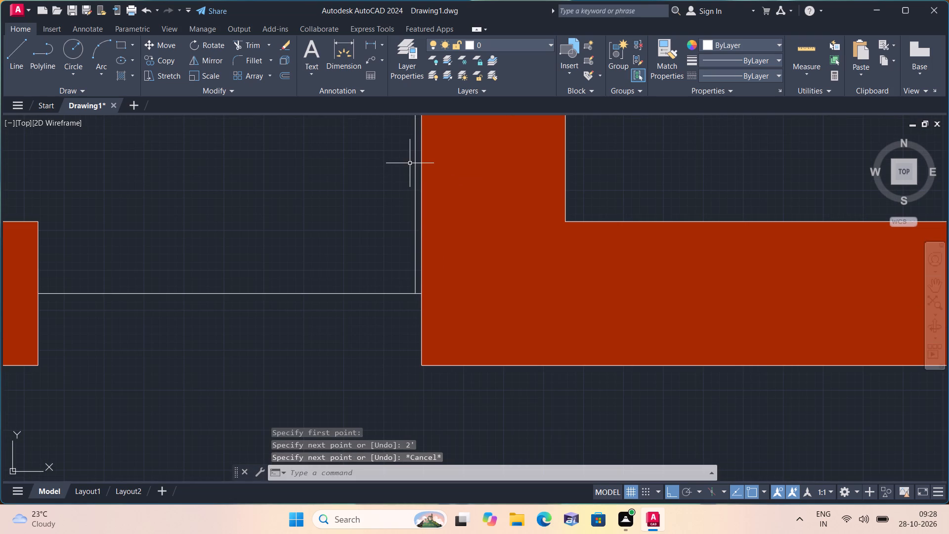
middle_click_drag(396, 175, 389, 235)
scroll(389, 235, "down", 1)
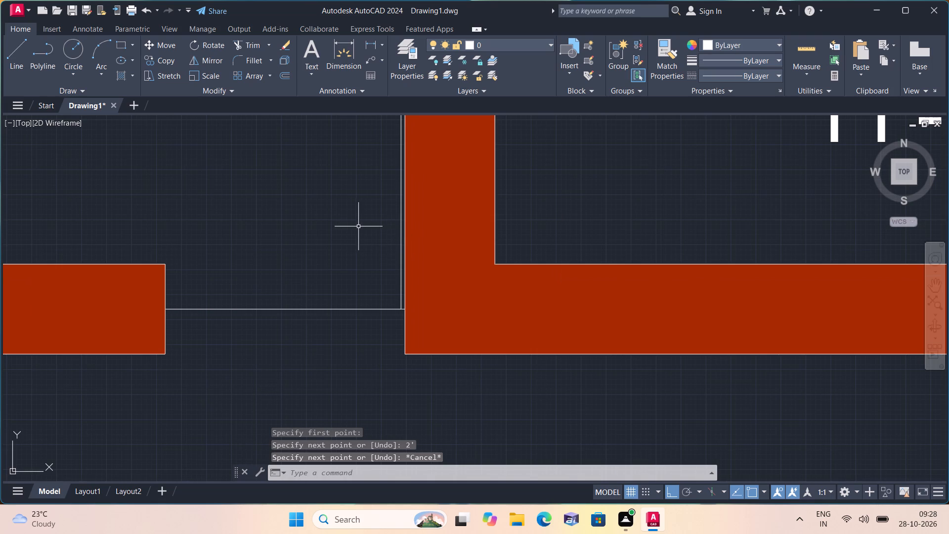
middle_click_drag(352, 234, 355, 247)
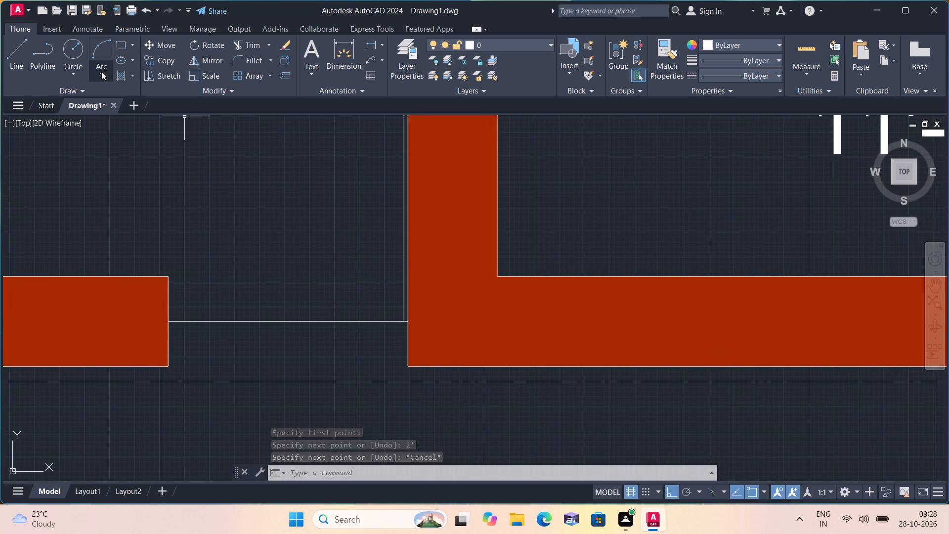
Draw the swing arc of the left unit's 6'-0"X5'-0" bathroom door by Start, End, Direction, from the leaf end to the opposite wall-end midpoint.
left_click(101, 71)
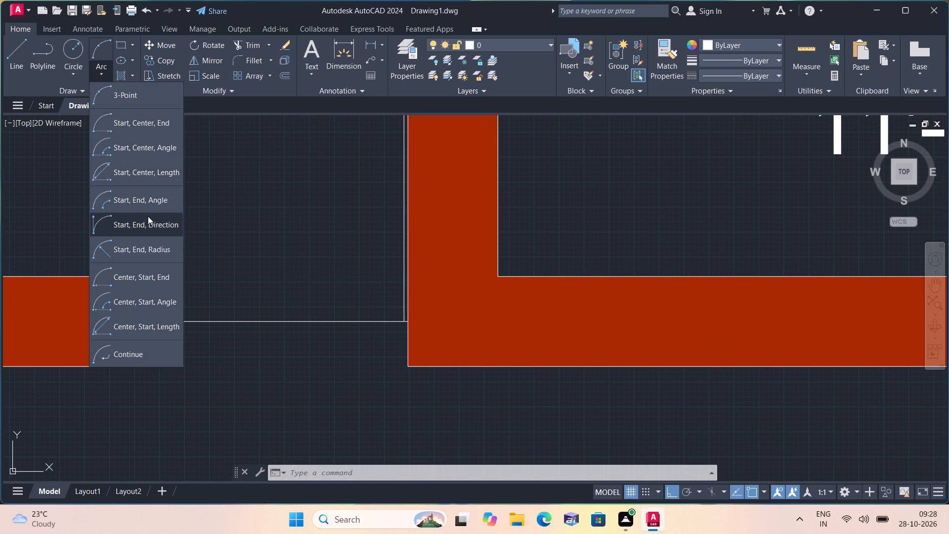
left_click(148, 223)
scroll(195, 219, "down", 1)
middle_click_drag(195, 218, 210, 244)
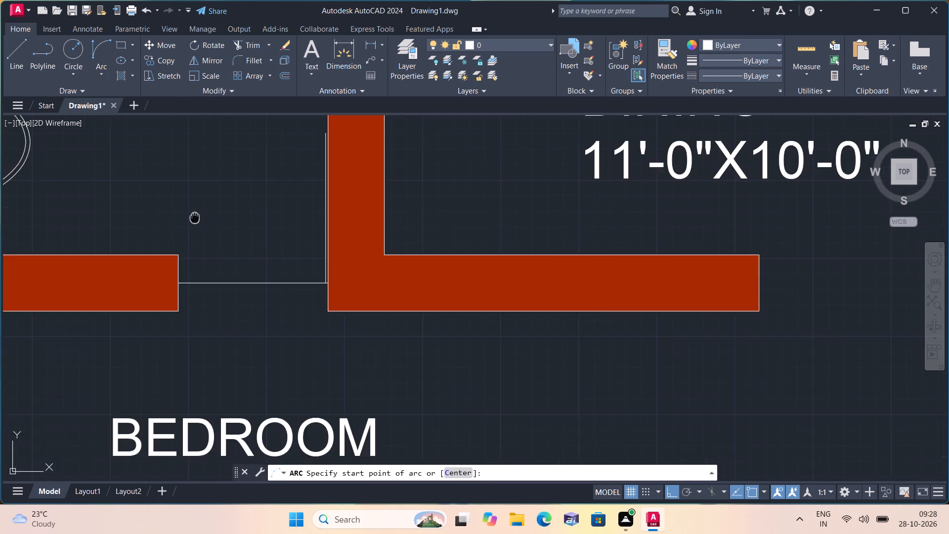
middle_click_drag(210, 244, 284, 353)
scroll(284, 353, "down", 3)
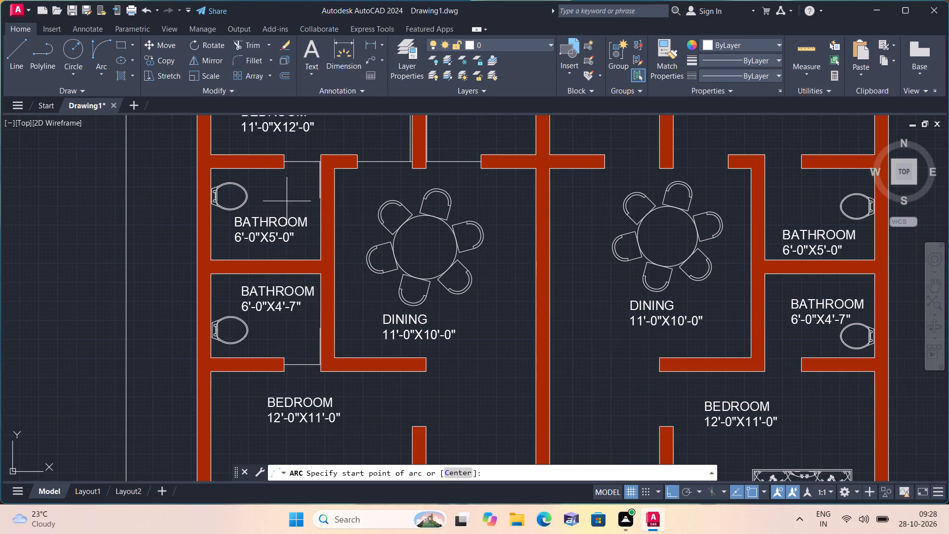
scroll(294, 190, "up", 2)
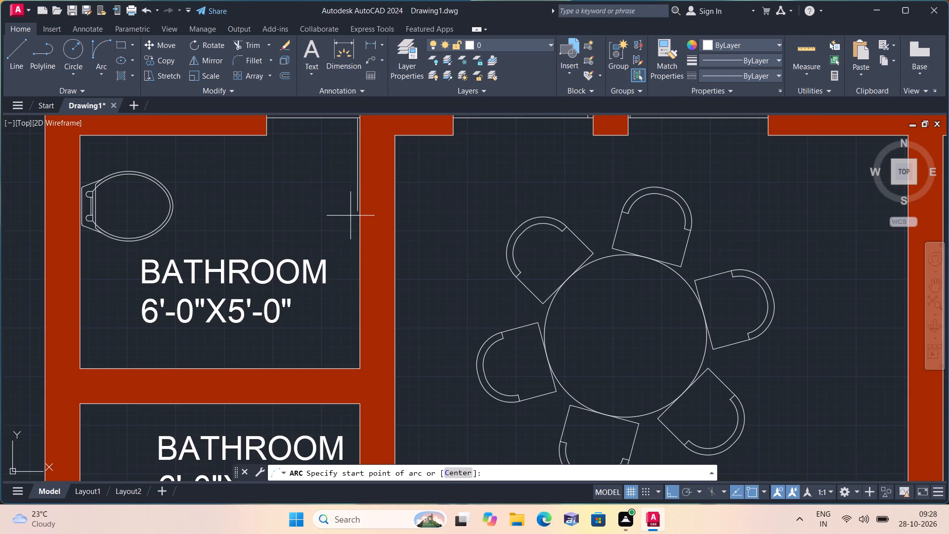
left_click(356, 209)
middle_click_drag(286, 146, 295, 193)
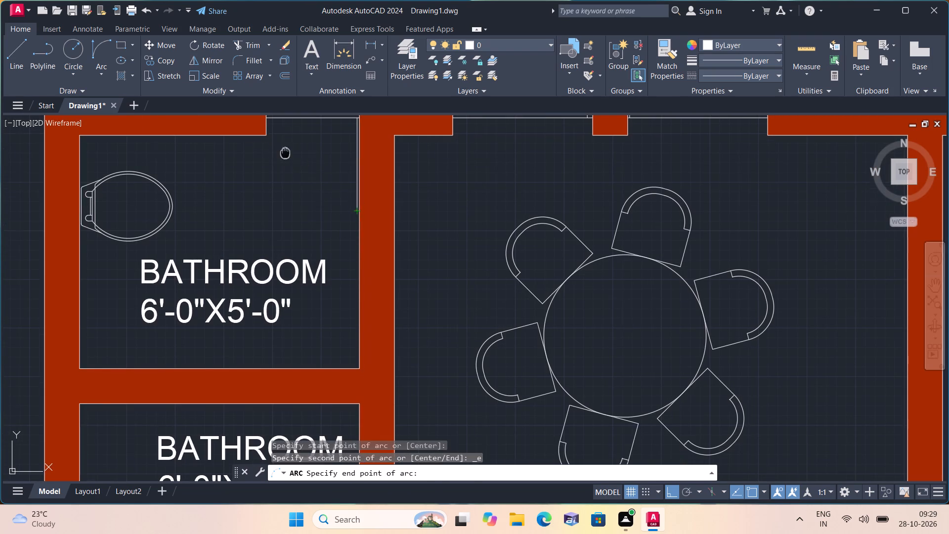
middle_click_drag(295, 193, 298, 200)
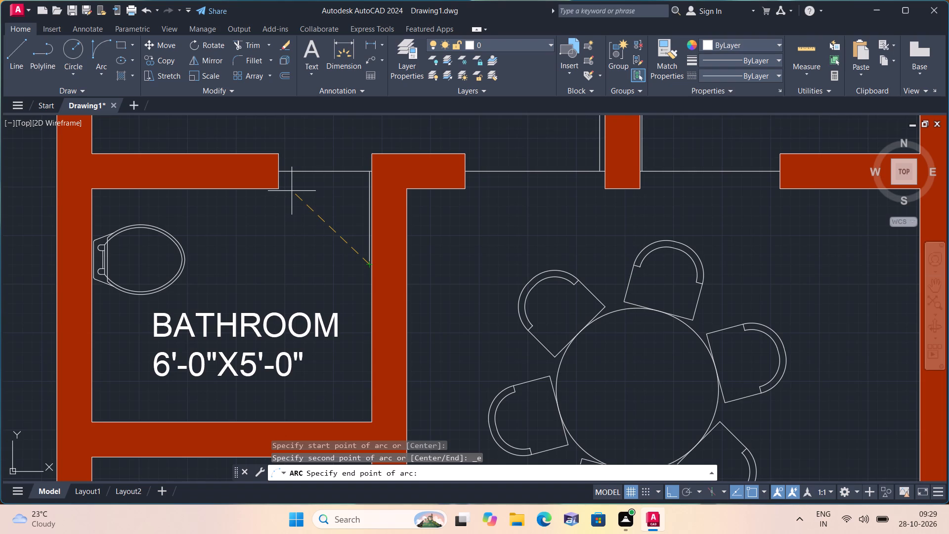
scroll(285, 178, "up", 1)
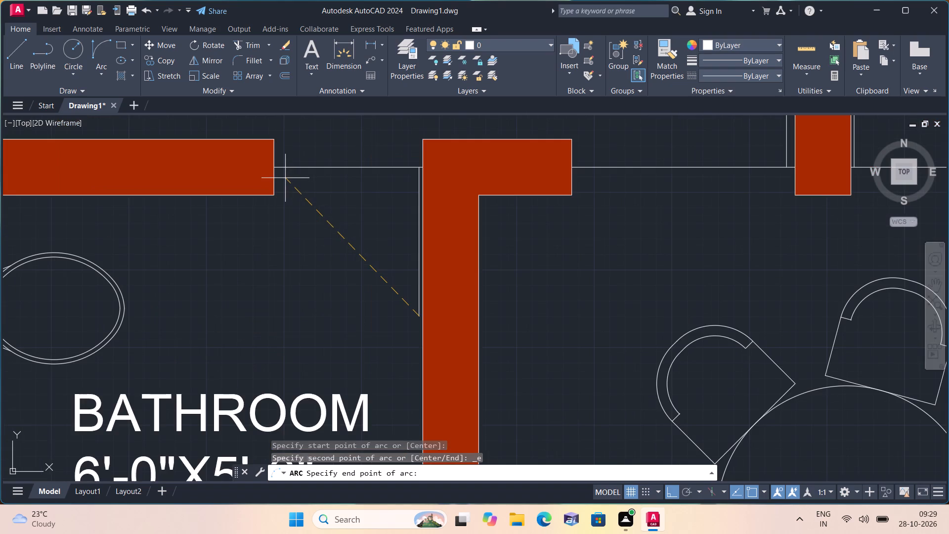
left_click(274, 168)
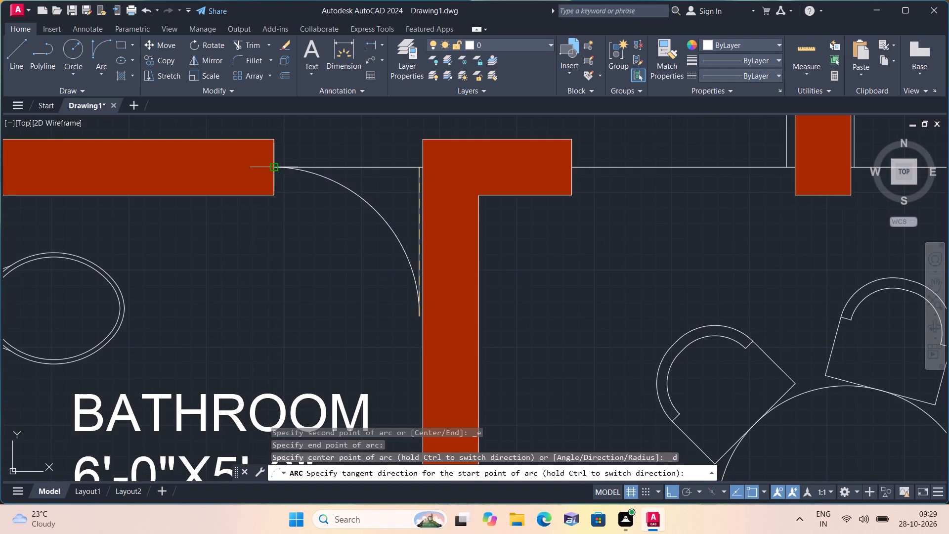
left_click(292, 216)
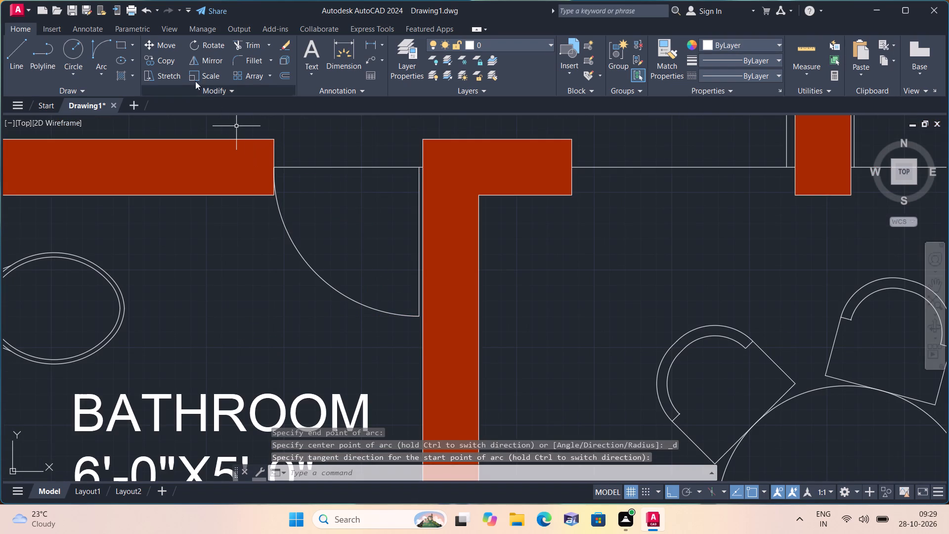
Draw the swing arc of the left unit's 11'-0"X12'-0" bedroom door by Start, End, Direction, from the leaf's upper end to the opposite wall-end midpoint.
left_click(102, 74)
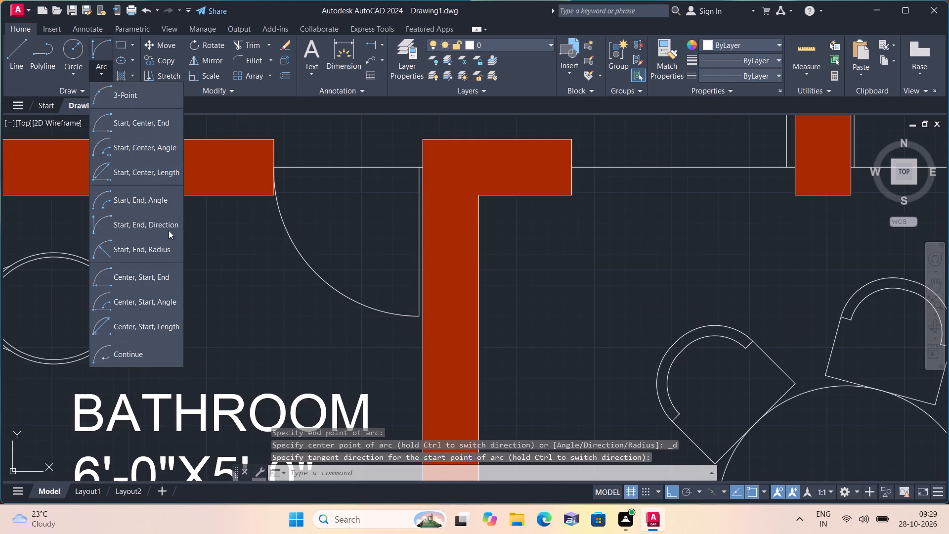
left_click(166, 223)
middle_click_drag(186, 224, 189, 283)
scroll(265, 278, "down", 2)
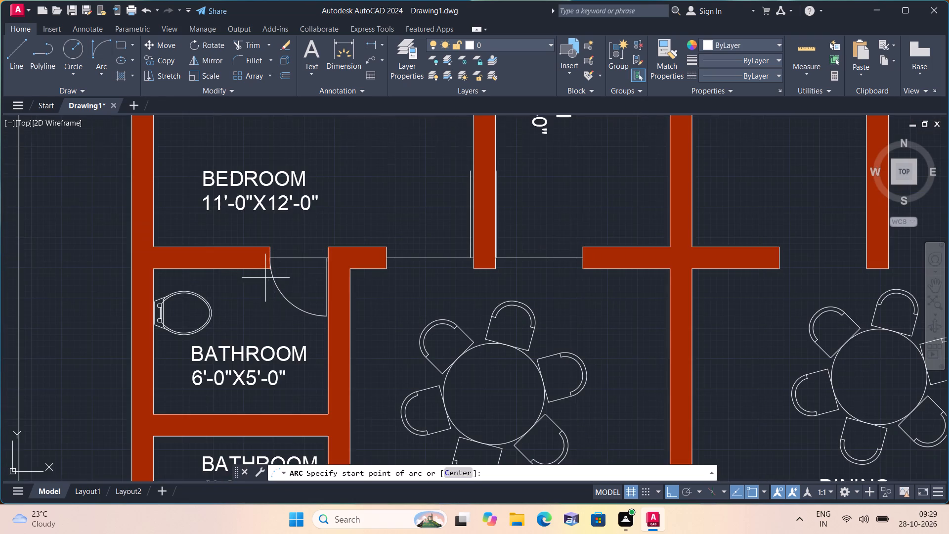
scroll(429, 183, "up", 1)
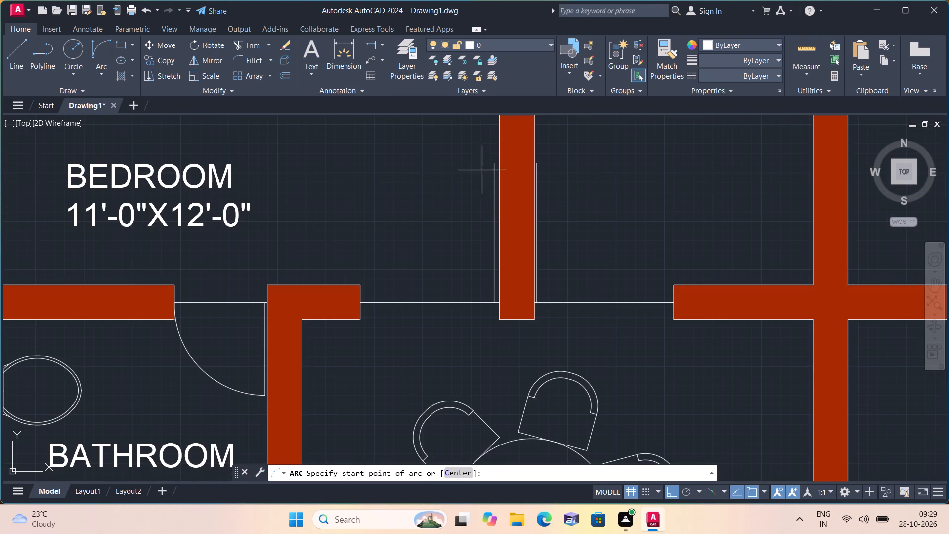
left_click(492, 163)
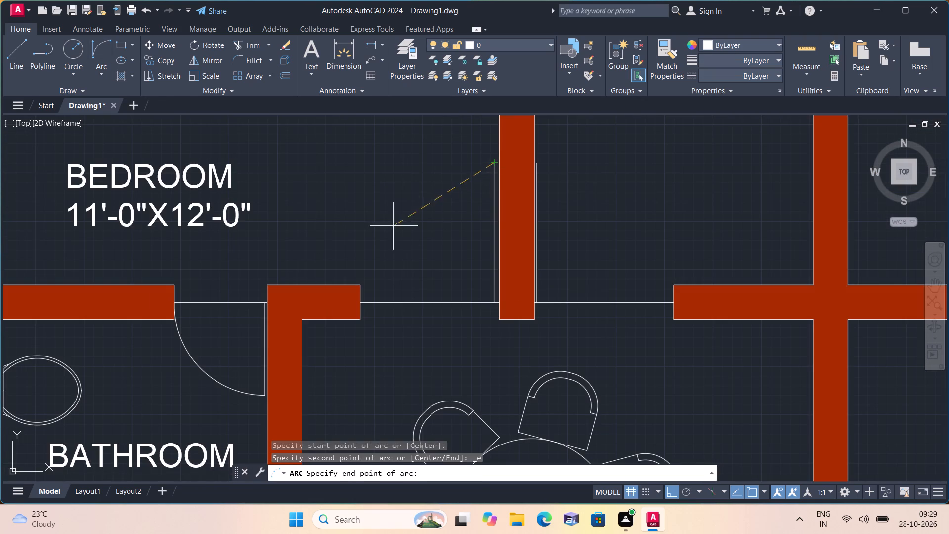
scroll(332, 261, "up", 2)
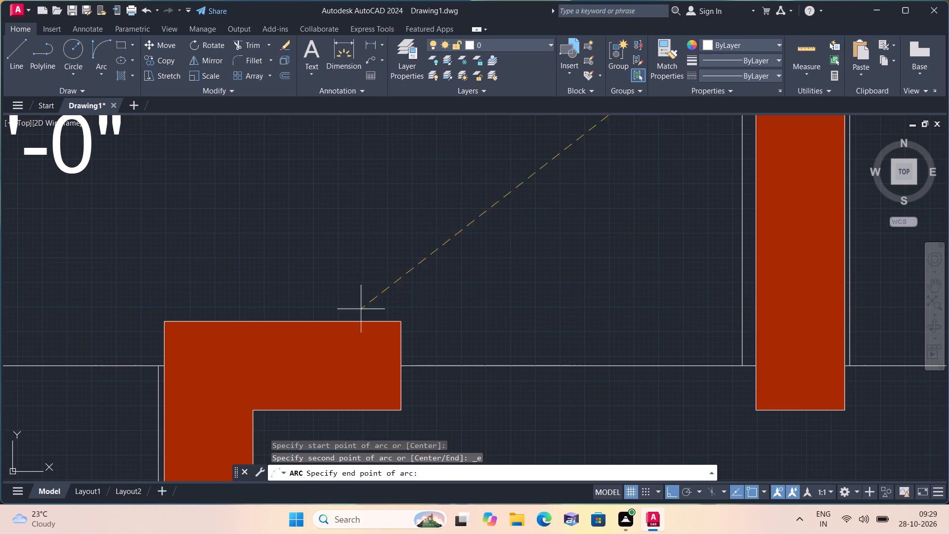
left_click(400, 365)
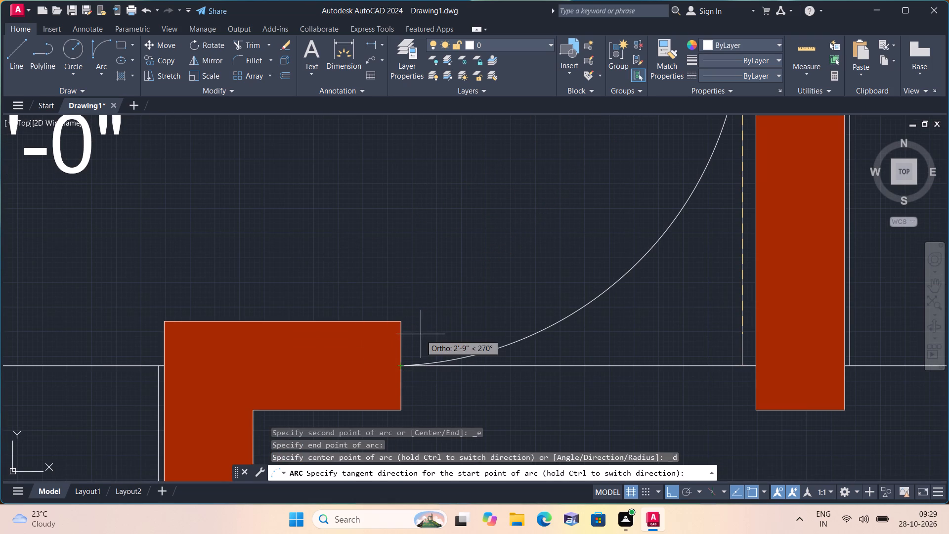
left_click(419, 298)
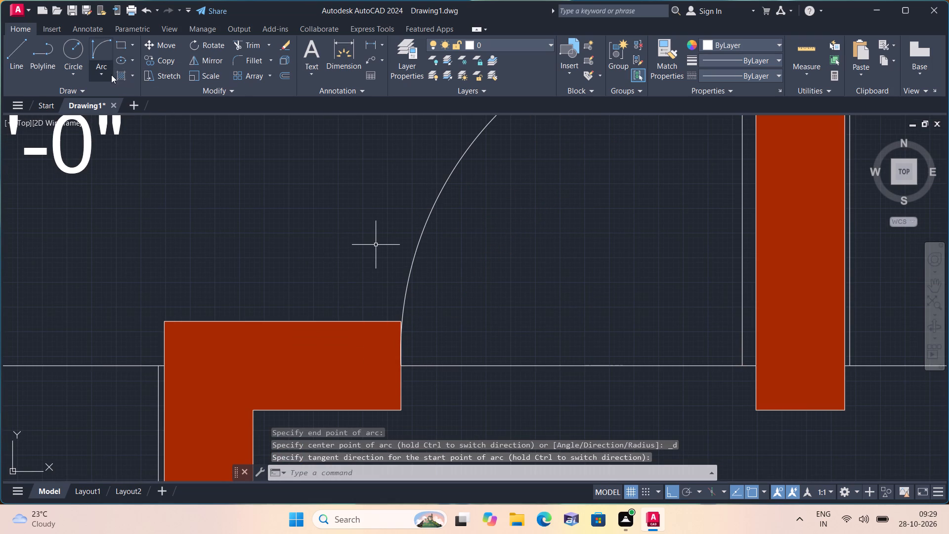
Draw the swing arc of the left unit's kitchen door by Start, End, Direction, from the leaf's upper end to the cross wall end's midpoint.
left_click(99, 72)
left_click(156, 223)
scroll(155, 217, "down", 4)
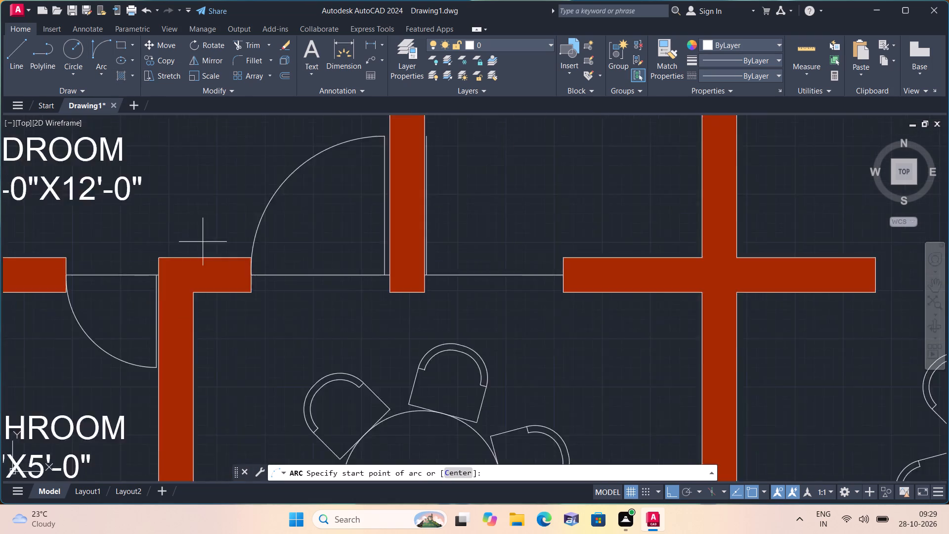
scroll(365, 215, "up", 2)
scroll(216, 184, "up", 1)
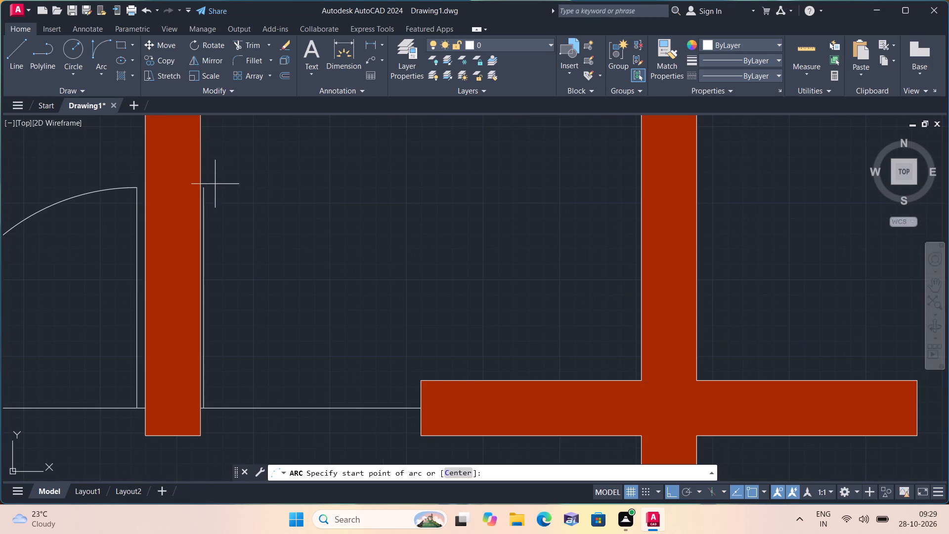
left_click(209, 186)
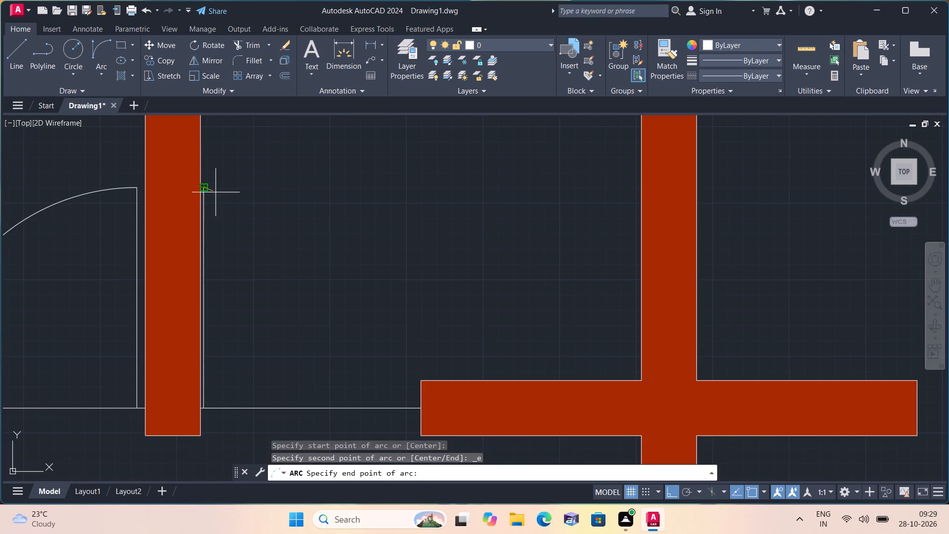
middle_click_drag(353, 350, 362, 290)
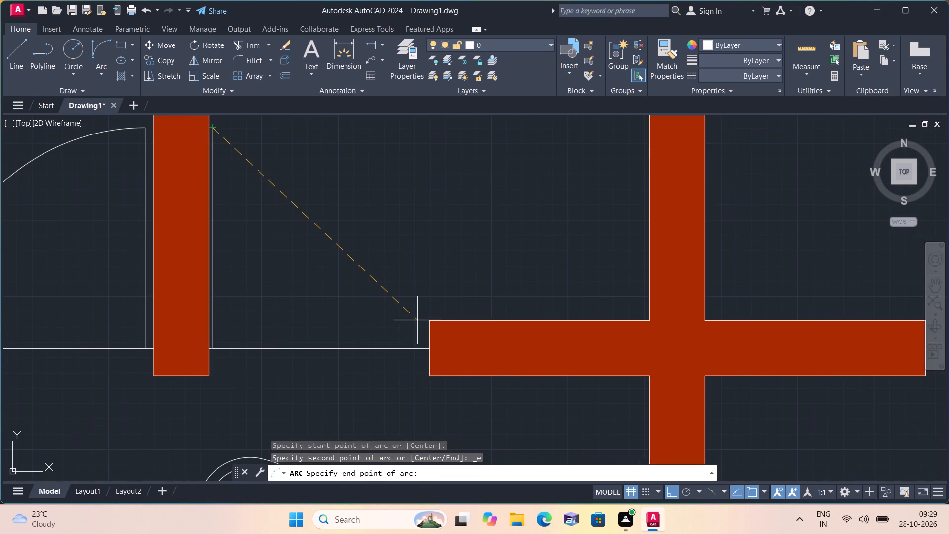
left_click(431, 348)
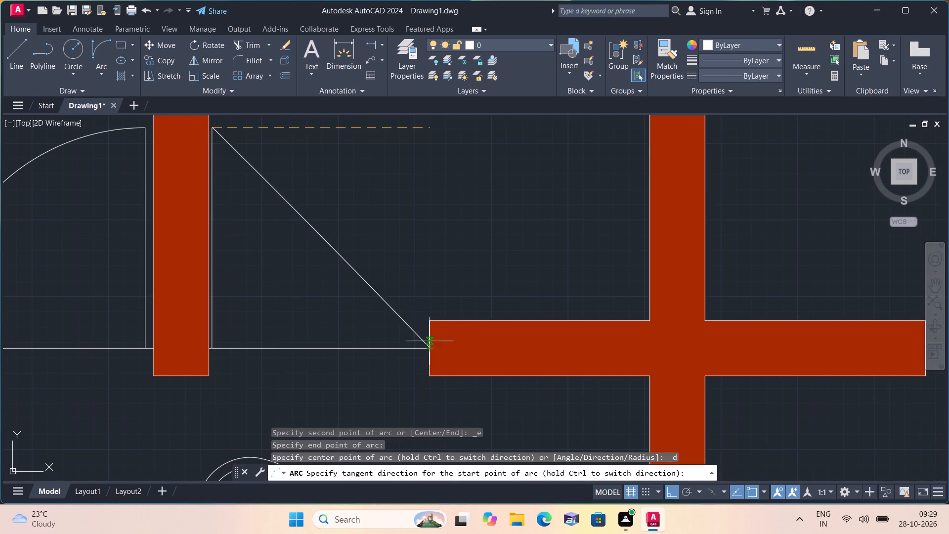
left_click(438, 278)
scroll(438, 278, "down", 1)
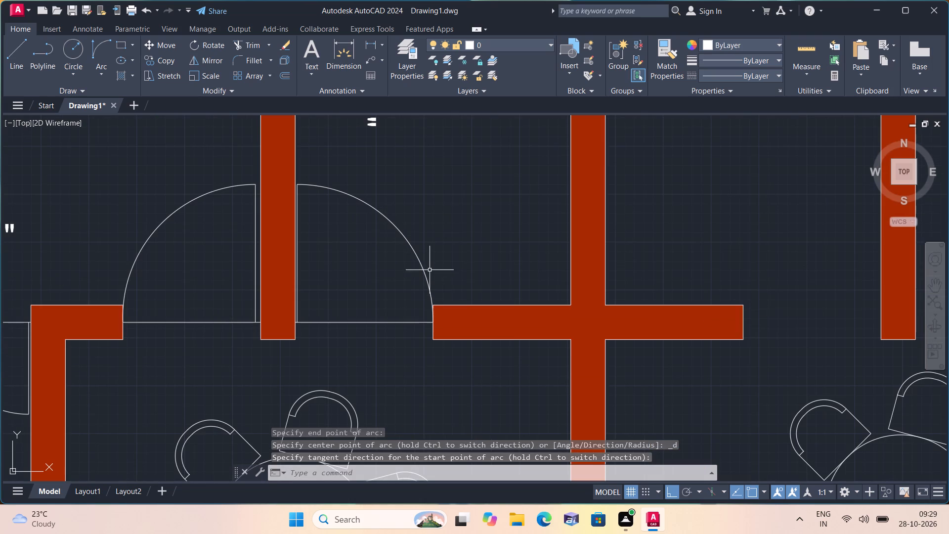
scroll(390, 256, "down", 3)
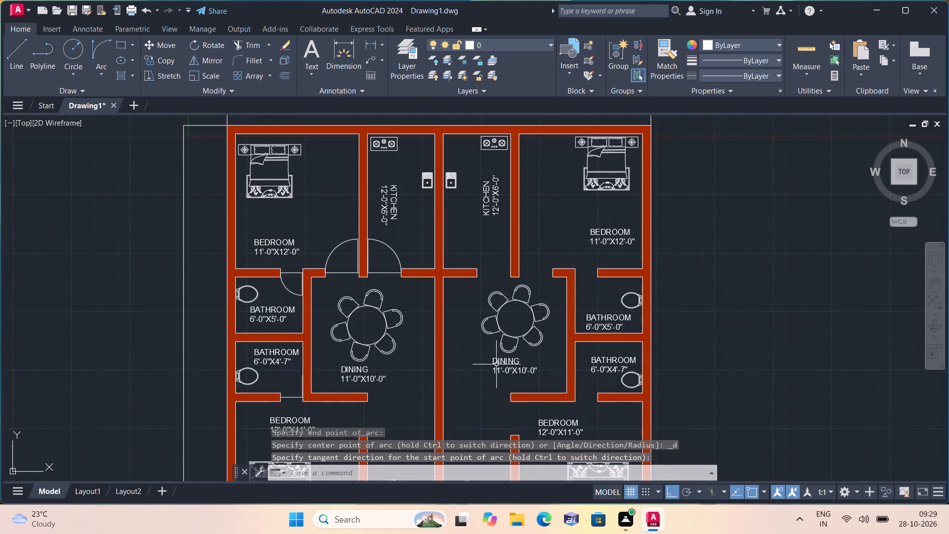
middle_click_drag(400, 342, 443, 284)
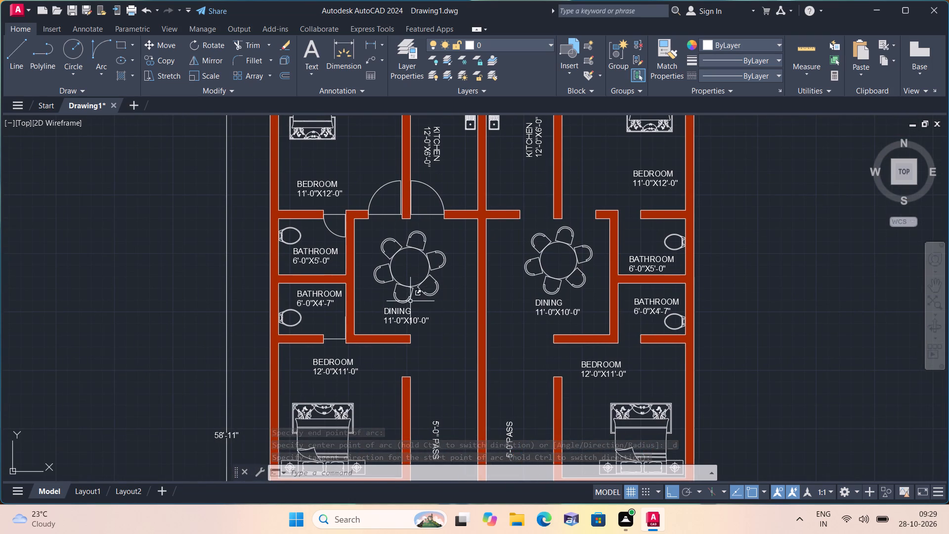
Draw the swing arc of the left unit's 6'-0"X4'-7" bathroom door by Start, End, Direction, from the leaf's upper end to the opposite wall-end midpoint.
left_click(97, 69)
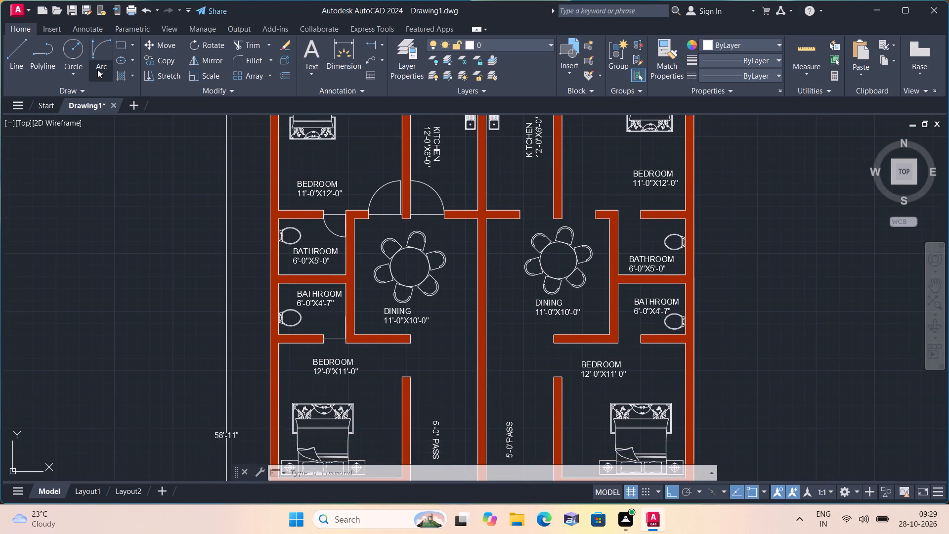
left_click(133, 224)
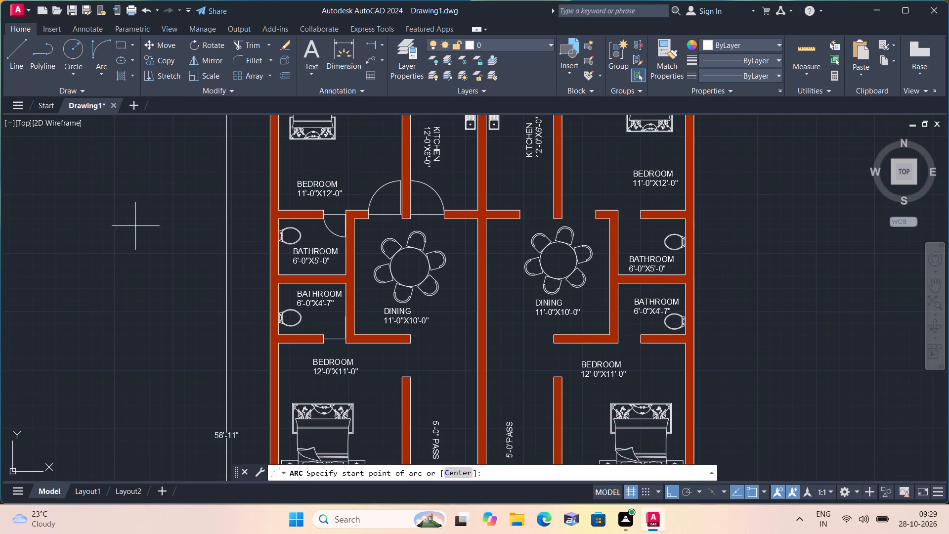
scroll(346, 346, "up", 2)
scroll(343, 300, "up", 3)
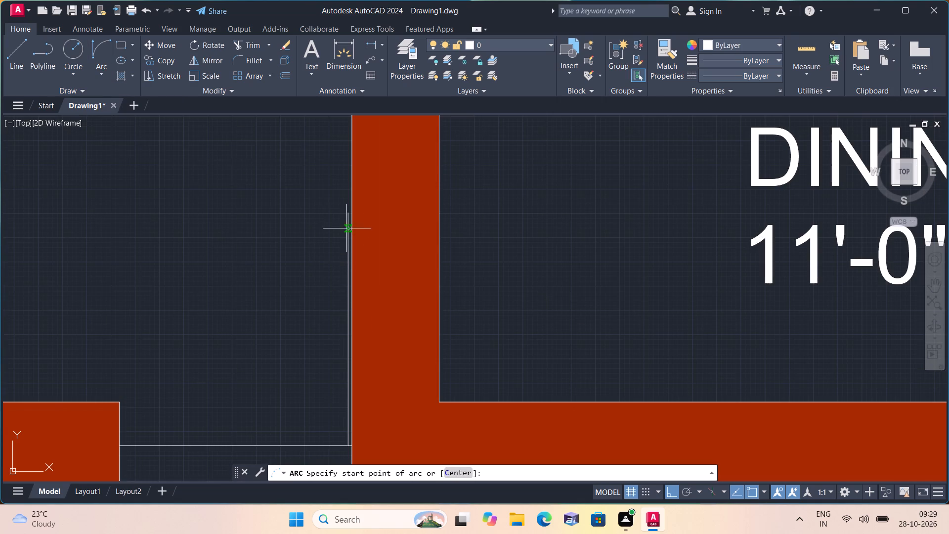
left_click(348, 214)
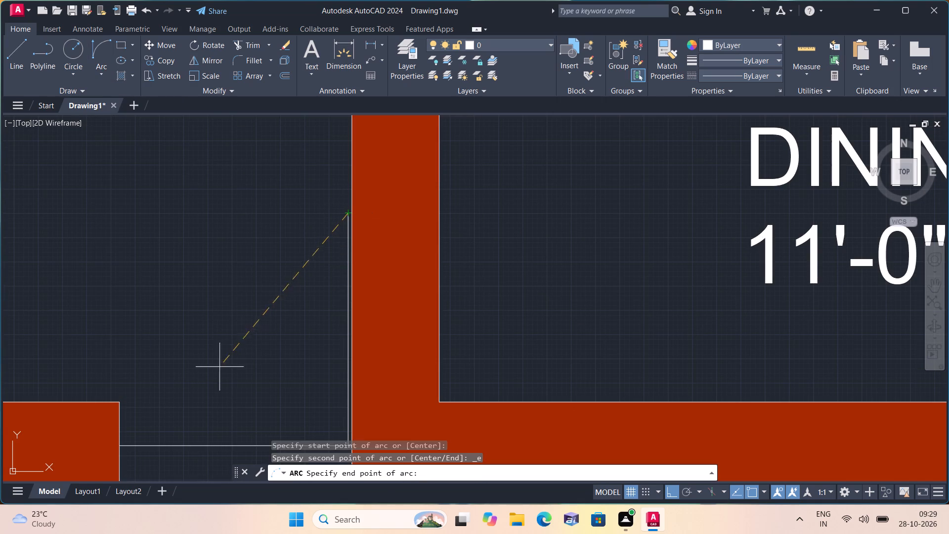
left_click(120, 443)
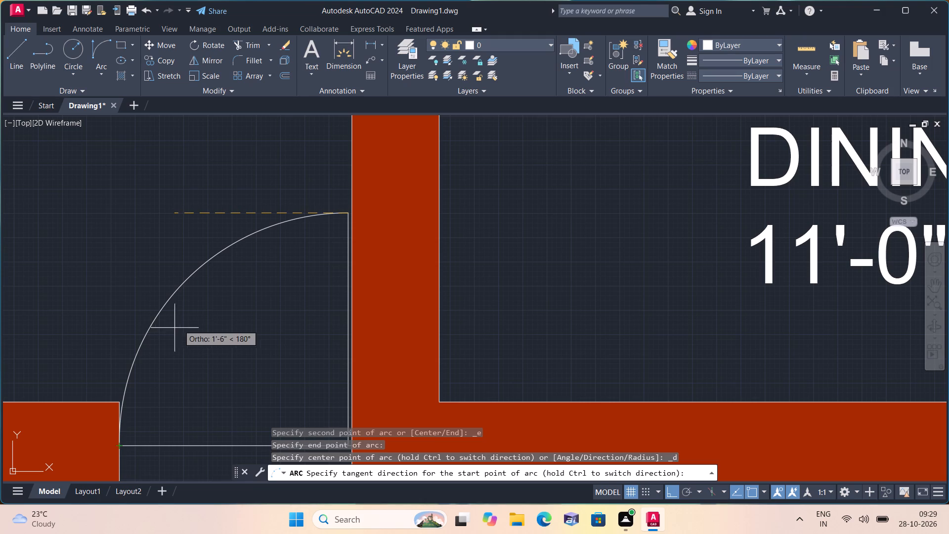
left_click(181, 324)
scroll(188, 292, "down", 2)
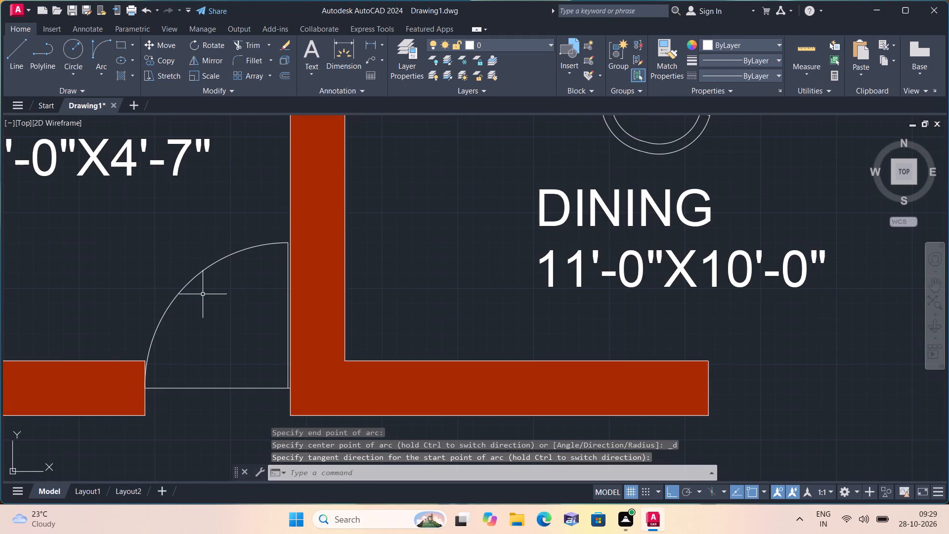
Draw the threshold line of the left unit's 12'-0"X11'-0" bedroom door, from the passage wall end's midpoint straight up to the dining wall.
scroll(156, 190, "down", 1)
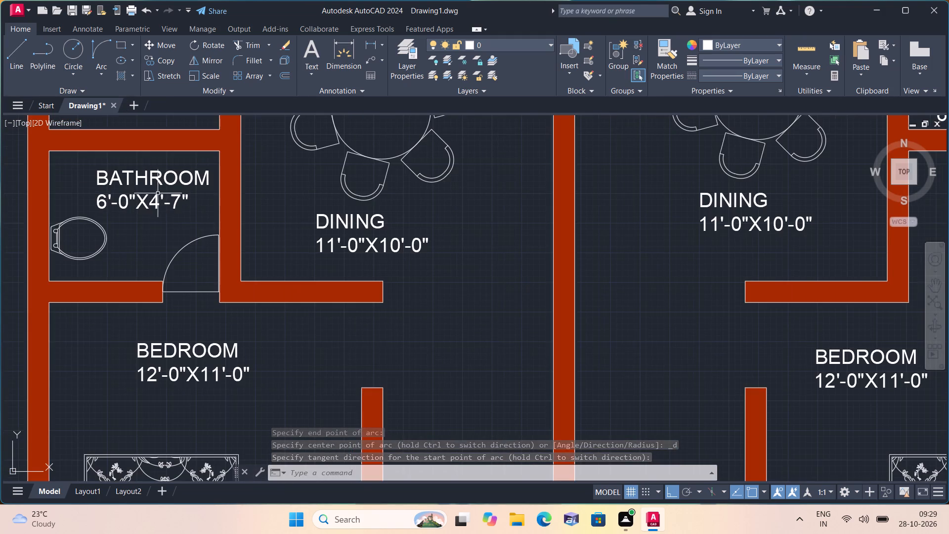
scroll(251, 243, "down", 1)
key("l")
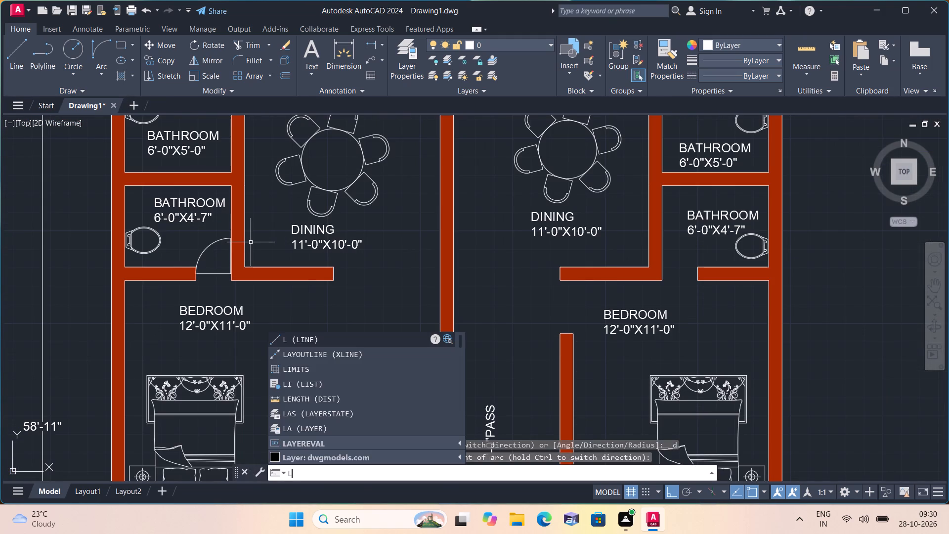
key("space")
scroll(297, 298, "up", 1)
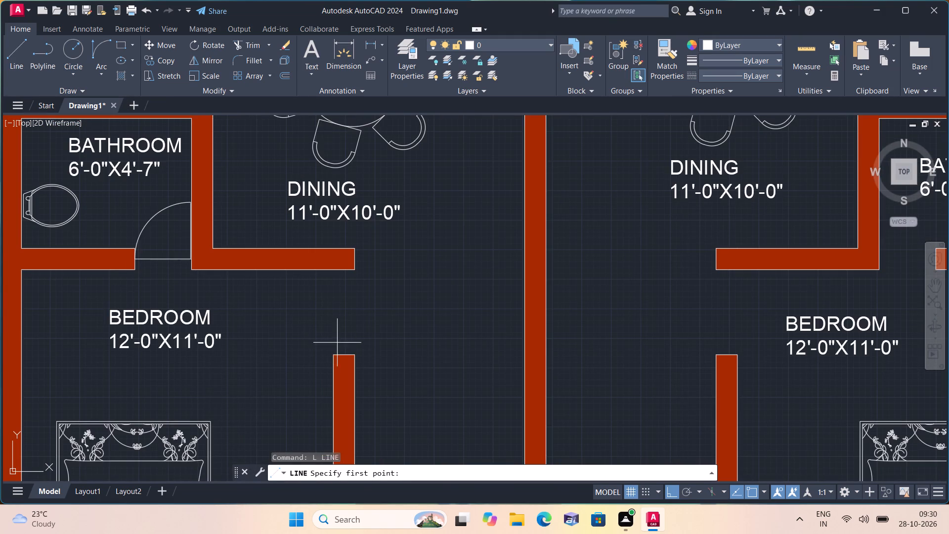
left_click(345, 353)
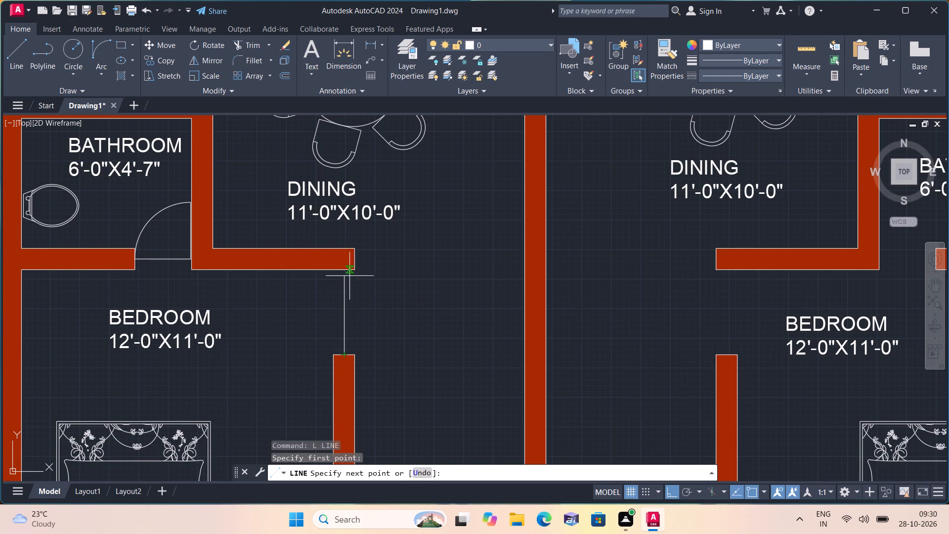
left_click(347, 272)
key("space")
Draw a 3' door leaf for the 12'-0"X11'-0" bedroom, running horizontally into the room from just below the threshold's upper end.
scroll(345, 279, "up", 2)
key("space")
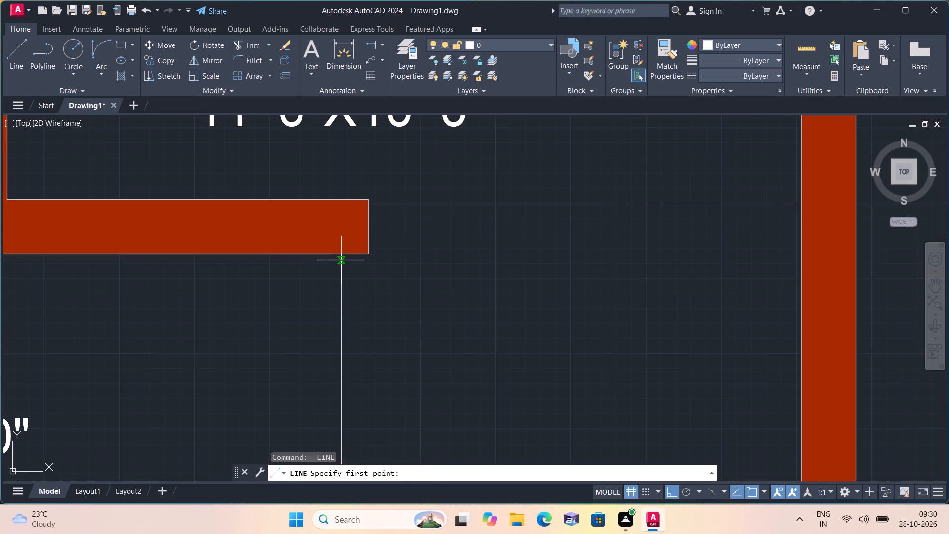
left_click(341, 260)
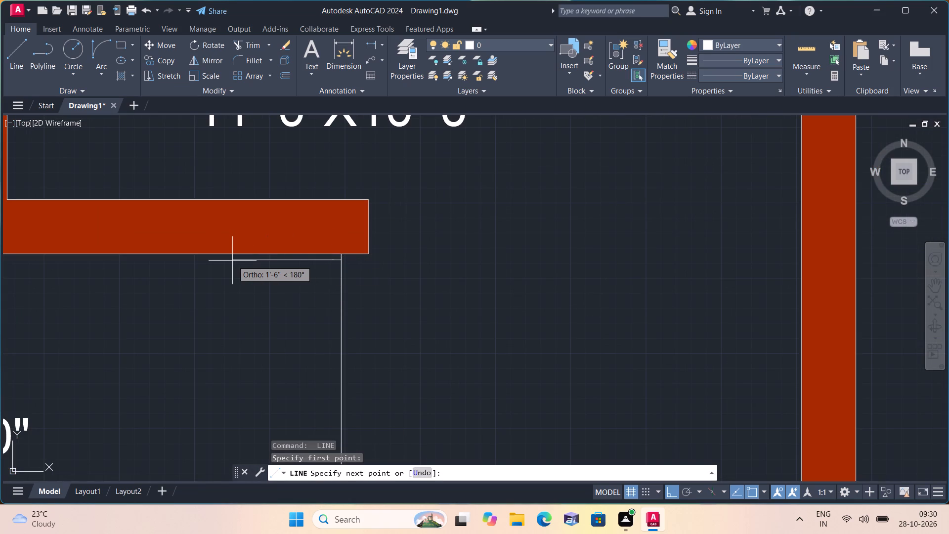
type("3'")
key("space")
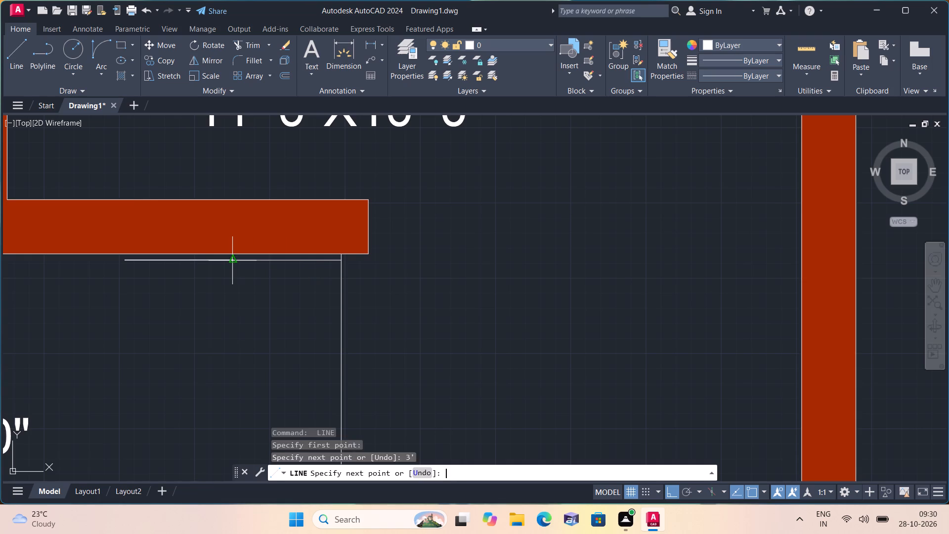
key("space")
Draw the left unit's entrance threshold line from the lower part of the central dividing wall across to the stair's left wall.
scroll(243, 295, "down", 1)
middle_click_drag(261, 313, 237, 275)
scroll(237, 275, "down", 1)
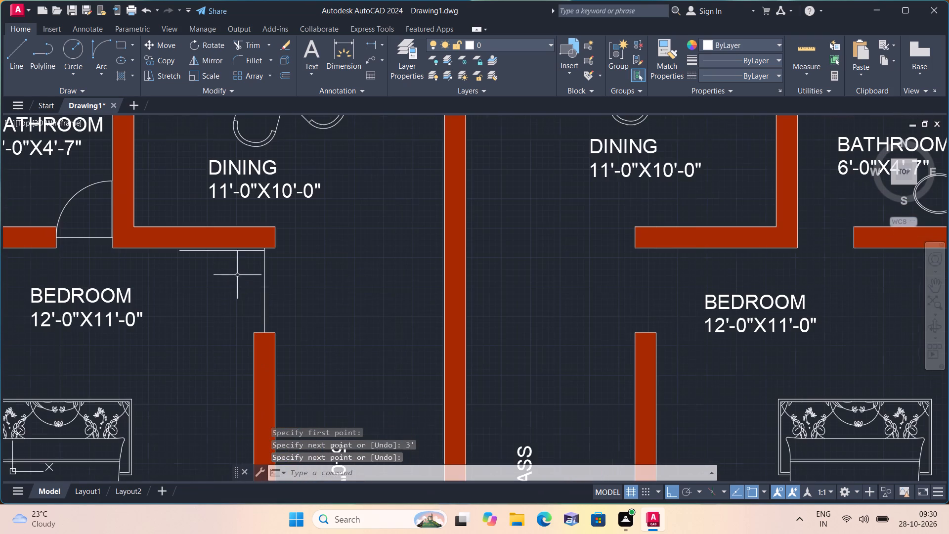
middle_click_drag(263, 296, 277, 179)
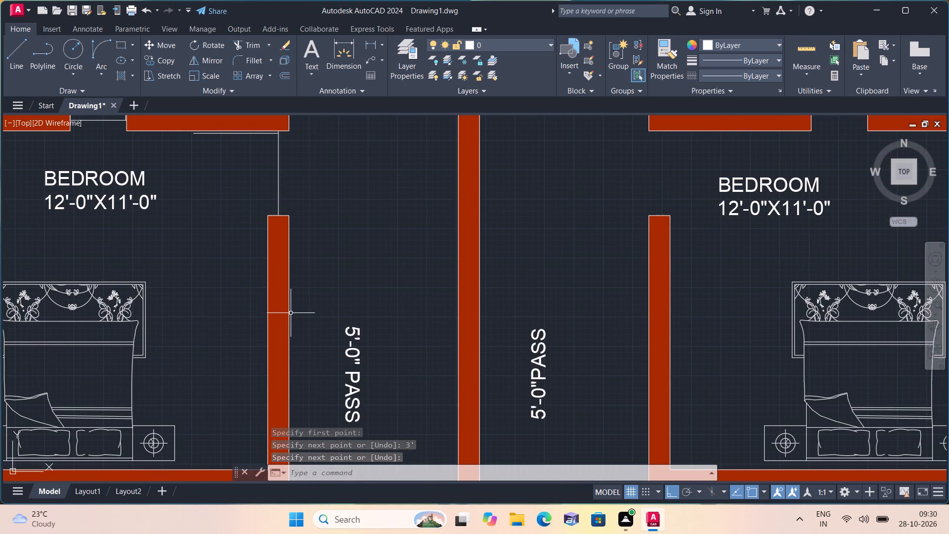
middle_click_drag(290, 313, 294, 222)
scroll(287, 312, "down", 2)
middle_click_drag(313, 335, 318, 241)
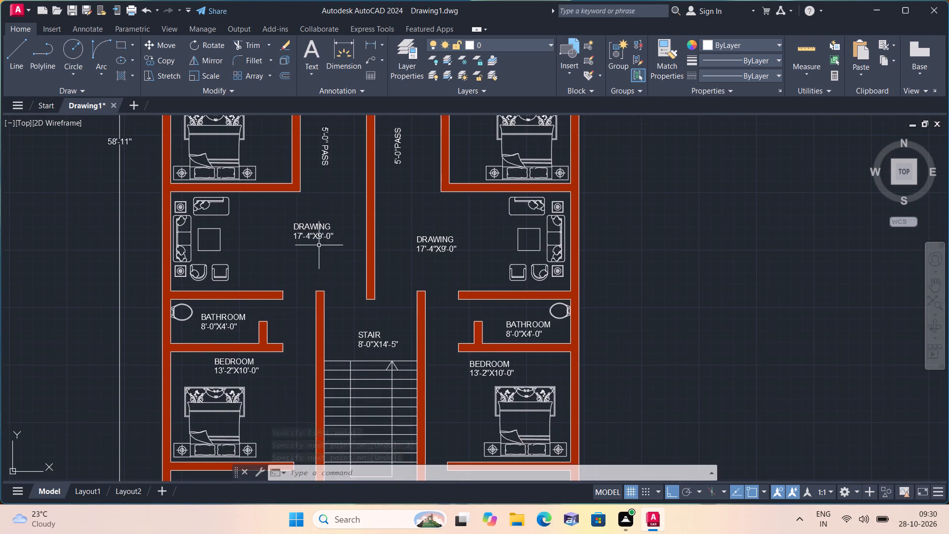
key("space")
scroll(347, 329, "up", 2)
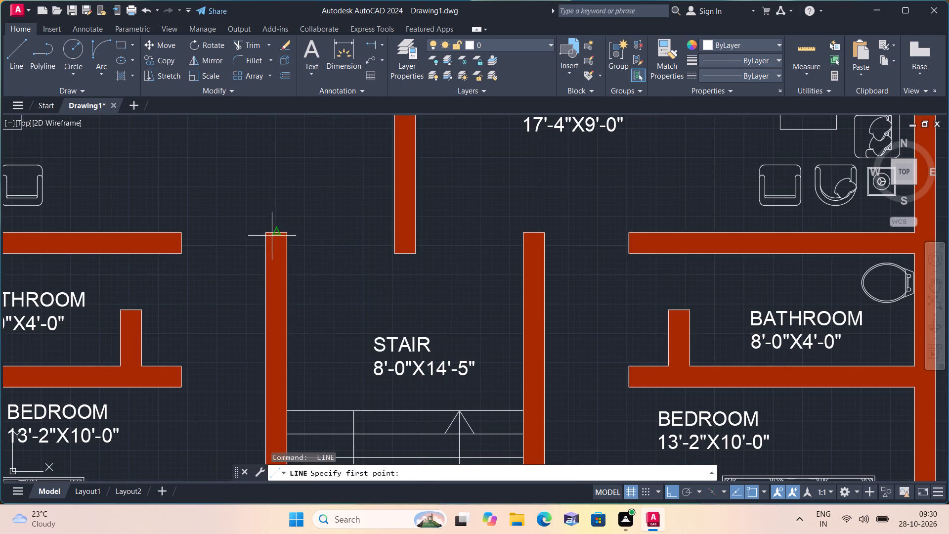
left_click(395, 241)
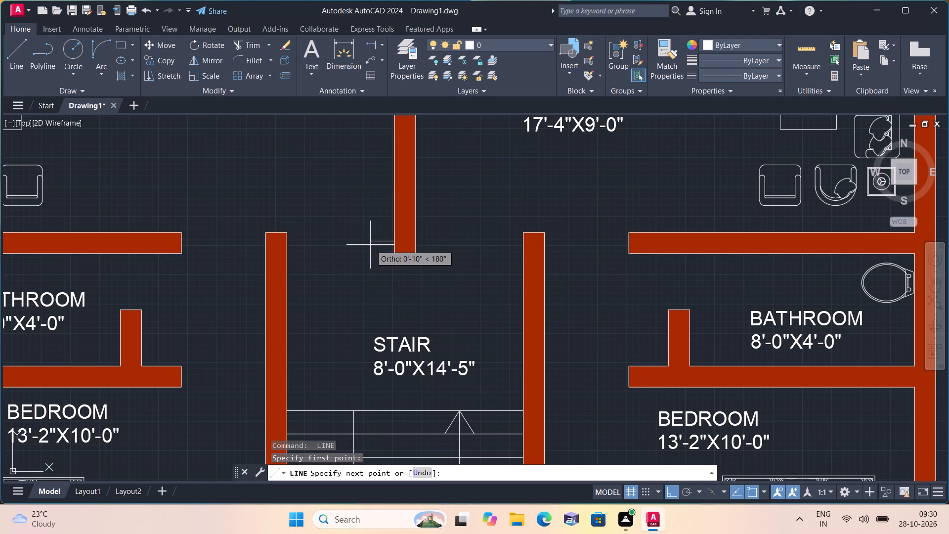
left_click(288, 247)
key("space")
Draw the left unit's 3' entrance door leaf up into the drawing room from the threshold, just beside the central wall.
scroll(323, 247, "up", 1)
key("space")
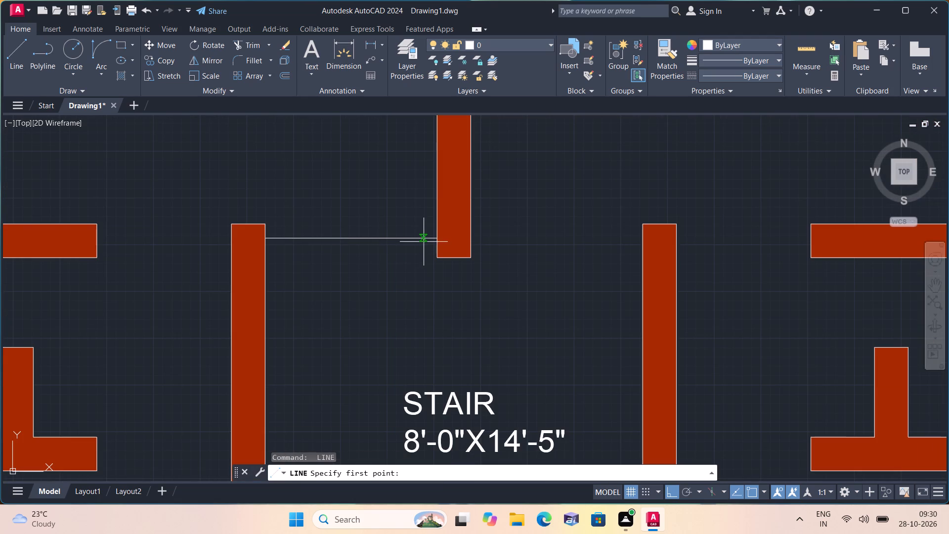
left_click(430, 239)
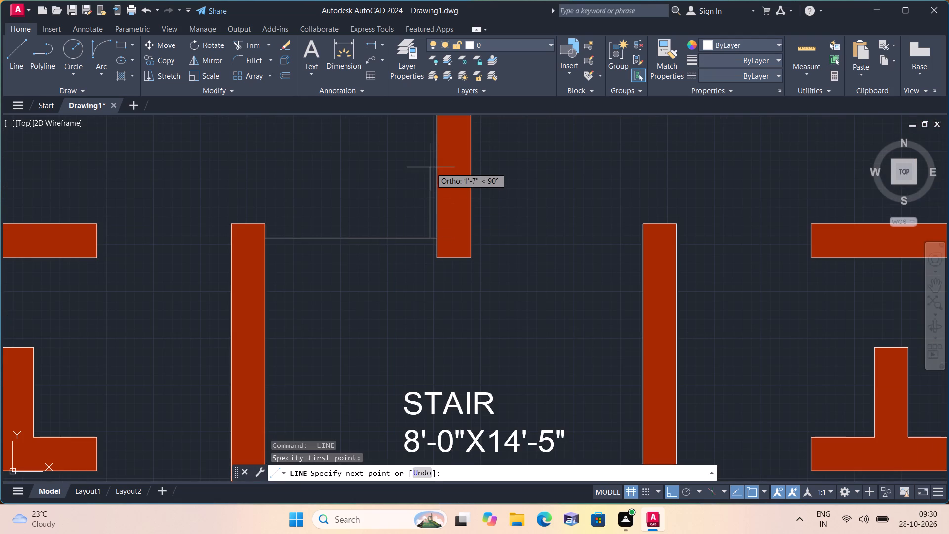
type("3'")
key("space")
key("space")
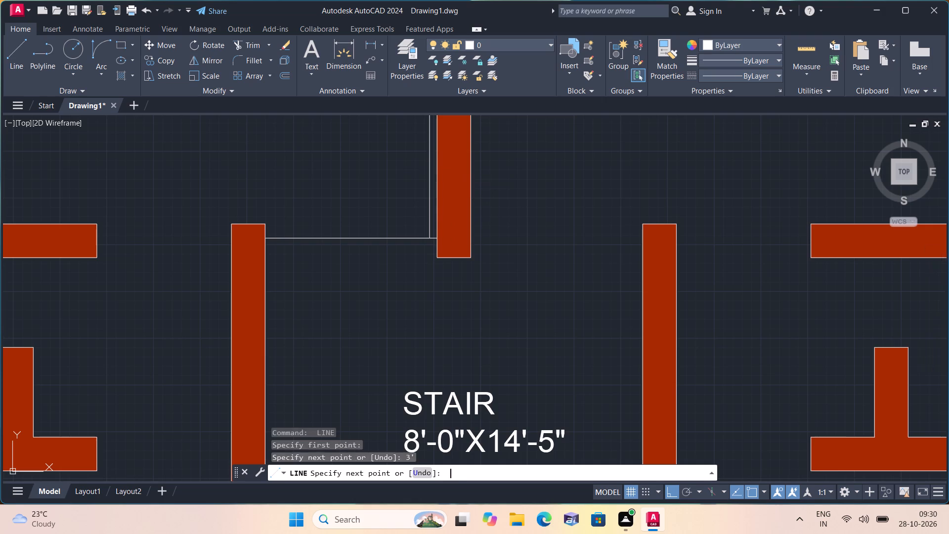
Draw the right unit's entrance threshold line from the central dividing wall, level with the left threshold, across to the stair's right wall.
scroll(461, 251, "up", 1)
key("space")
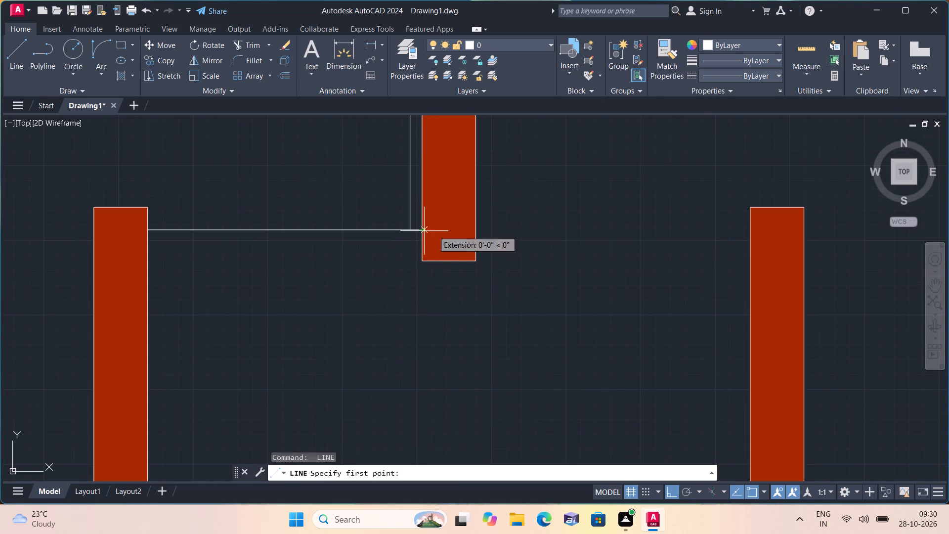
left_click(479, 231)
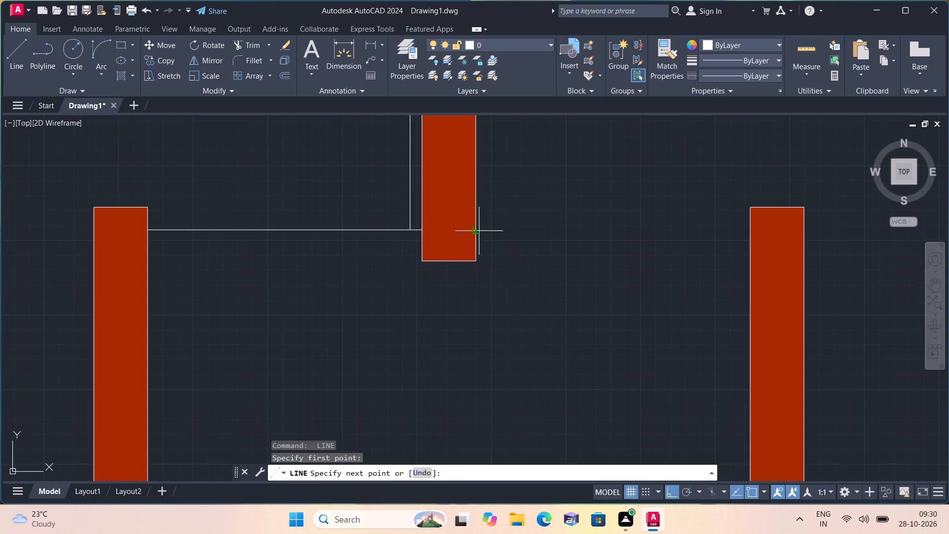
left_click(750, 232)
key("space")
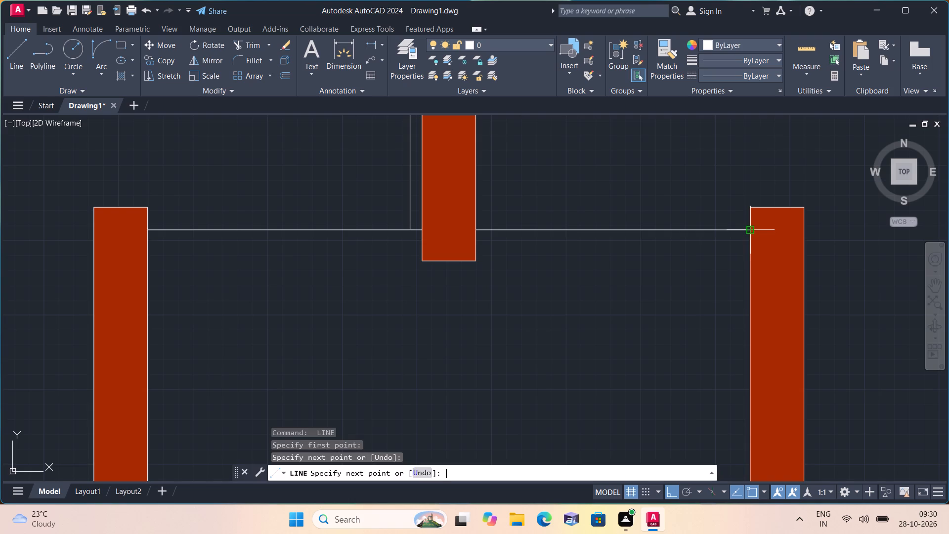
Draw the right unit's 3' entrance door leaf up into the drawing room from the threshold, just beside the central wall.
key("space")
scroll(494, 236, "up", 1)
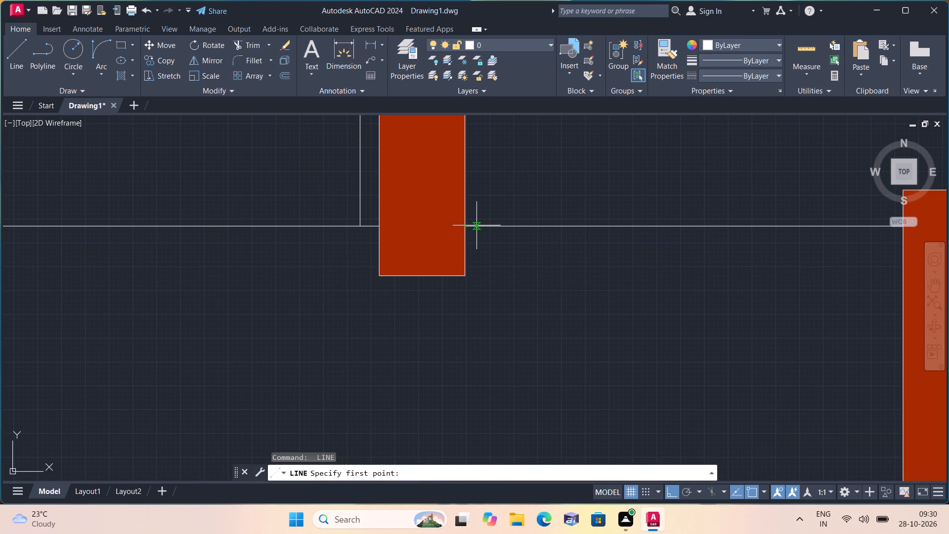
left_click(476, 225)
scroll(476, 180, "down", 1)
type("3'")
key("space")
key("space")
Draw the threshold line of the left unit's 8'-0"X4'-0" bathroom door, from the wall stub's top midpoint up to the wall above.
scroll(500, 239, "down", 2)
scroll(480, 300, "down", 1)
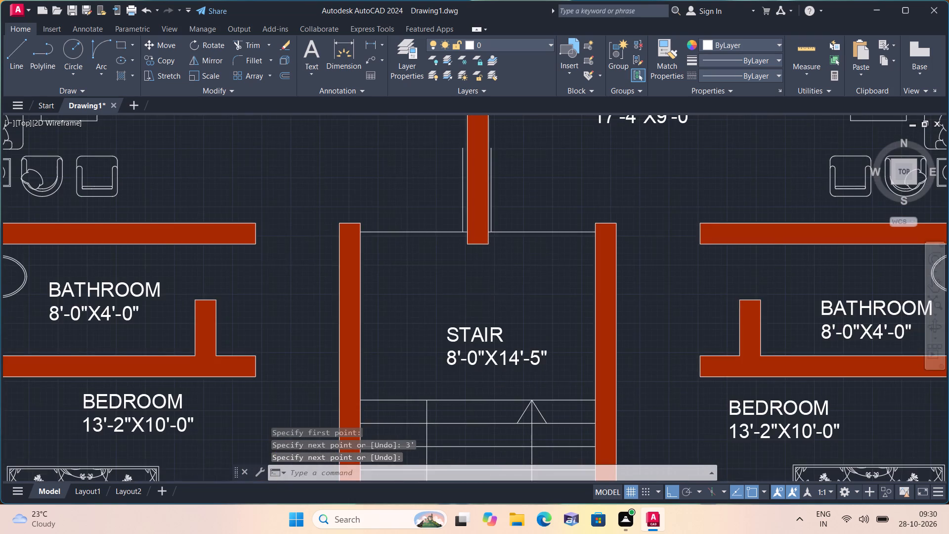
scroll(298, 309, "up", 1)
key("space")
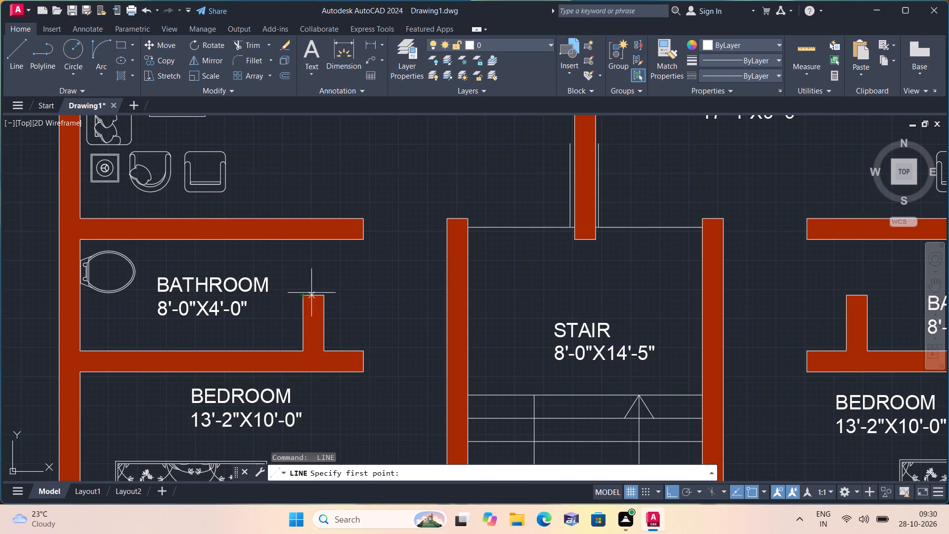
left_click(314, 293)
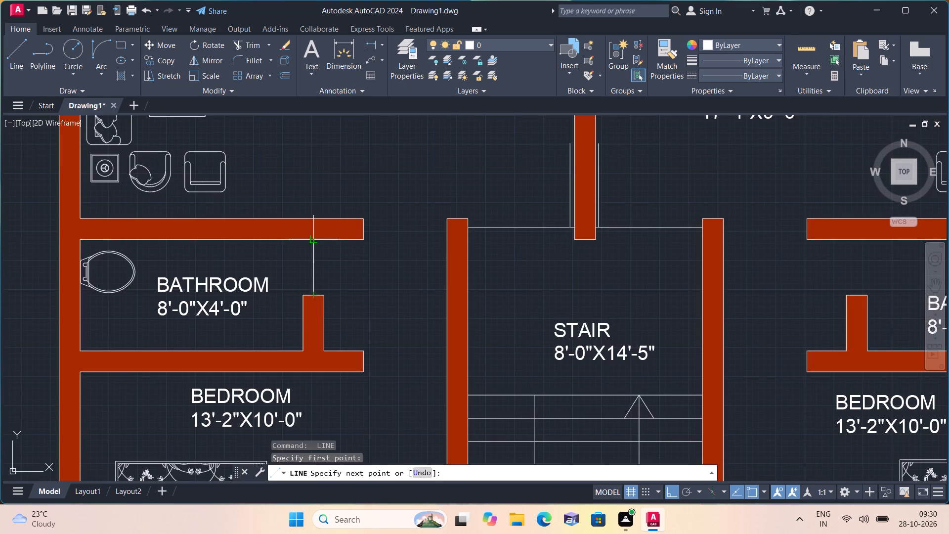
left_click(314, 242)
key("space")
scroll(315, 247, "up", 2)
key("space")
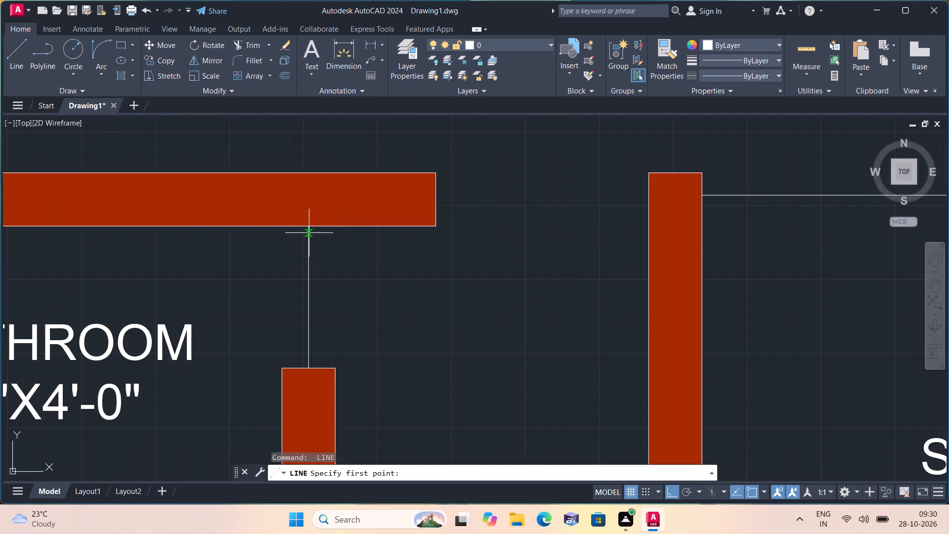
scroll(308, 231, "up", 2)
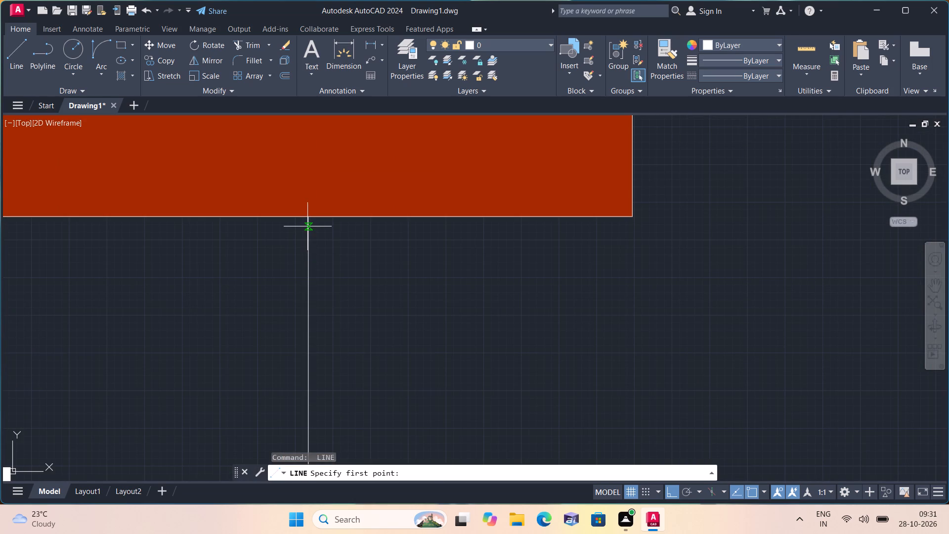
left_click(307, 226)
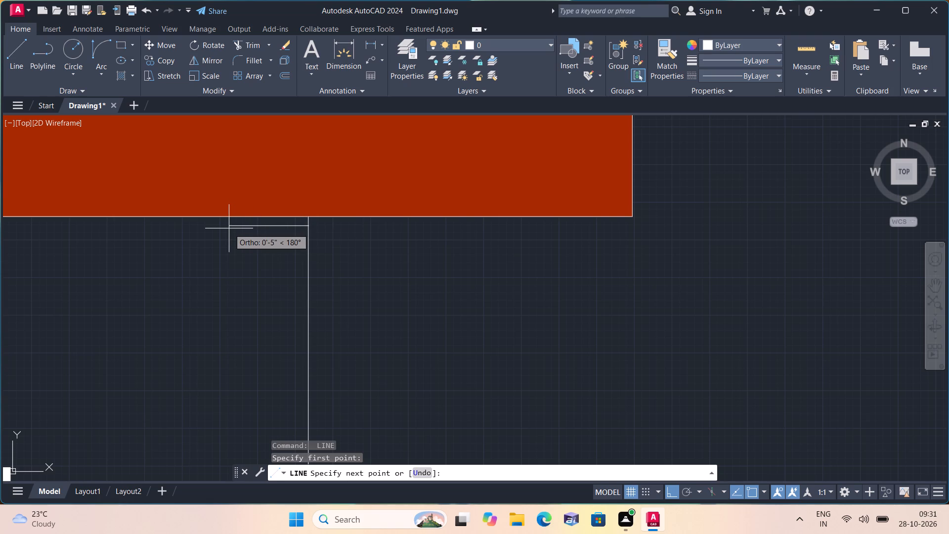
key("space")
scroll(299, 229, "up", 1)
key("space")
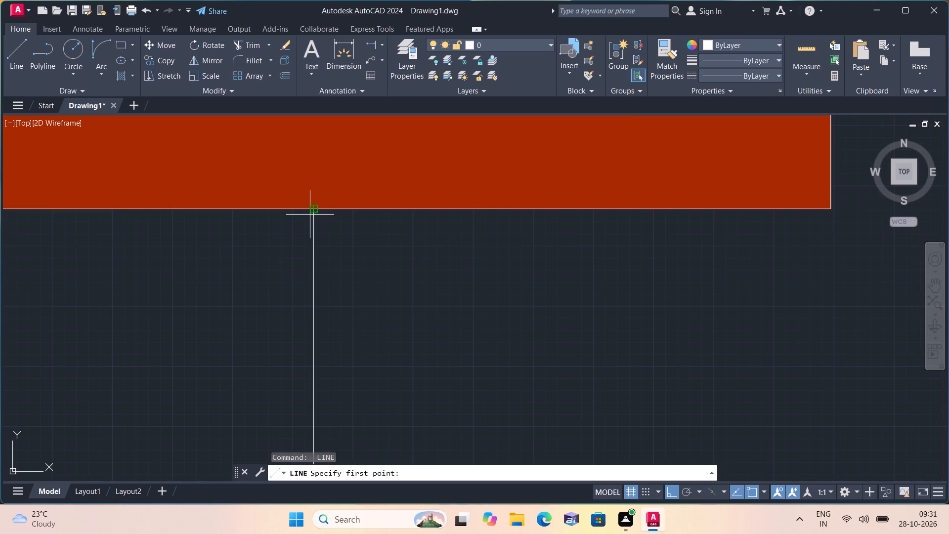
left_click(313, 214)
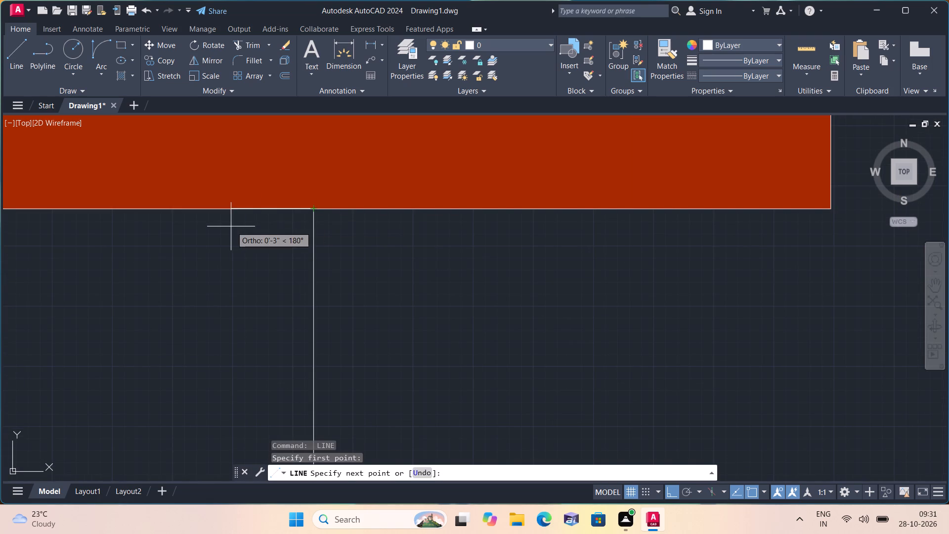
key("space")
Draw a 2' door leaf for the left unit's 8'-0"X4'-0" bathroom, running into the room from just below the threshold's upper end.
scroll(325, 243, "up", 1)
key("space")
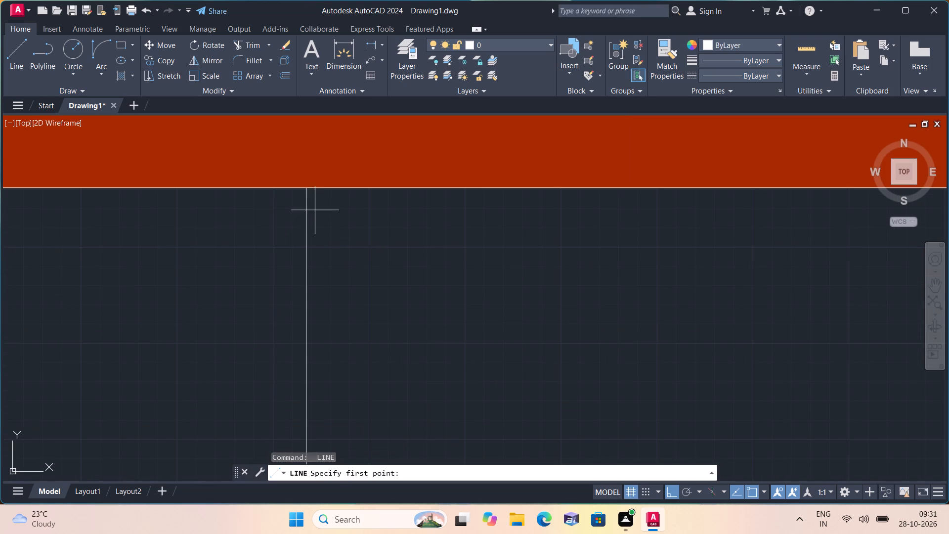
left_click(305, 197)
scroll(237, 200, "down", 1)
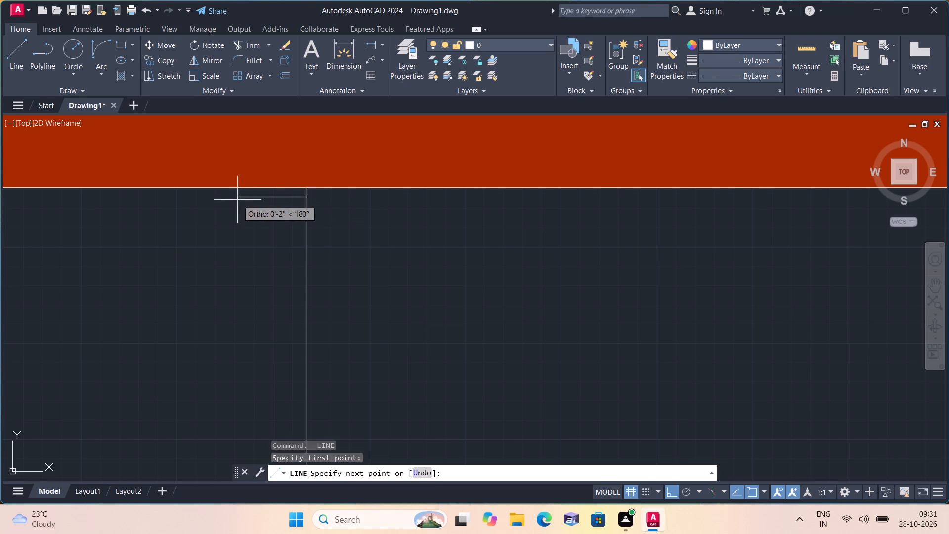
scroll(237, 200, "down", 1)
type("2'")
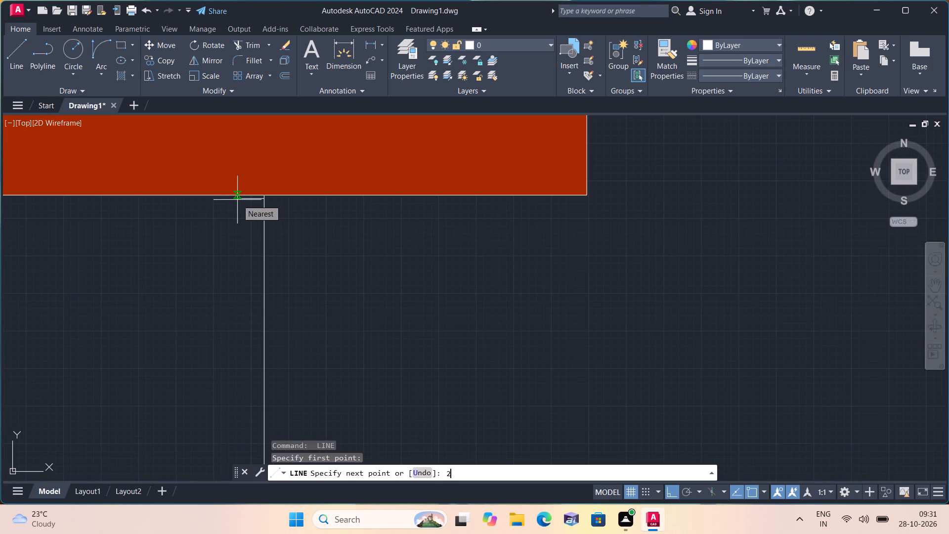
key("space")
scroll(242, 206, "down", 2)
key("space")
Draw the threshold line of the left unit's 13'-2"X10'-0" bedroom door, from the wall end's midpoint across to the stair wall.
middle_click_drag(288, 267, 312, 152)
scroll(313, 146, "down", 3)
scroll(348, 222, "up", 3)
key("space")
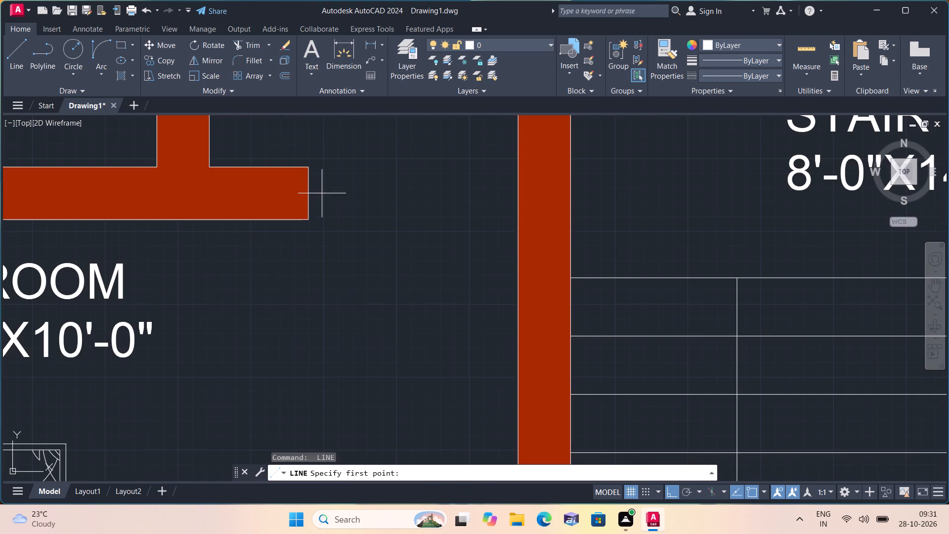
left_click(307, 194)
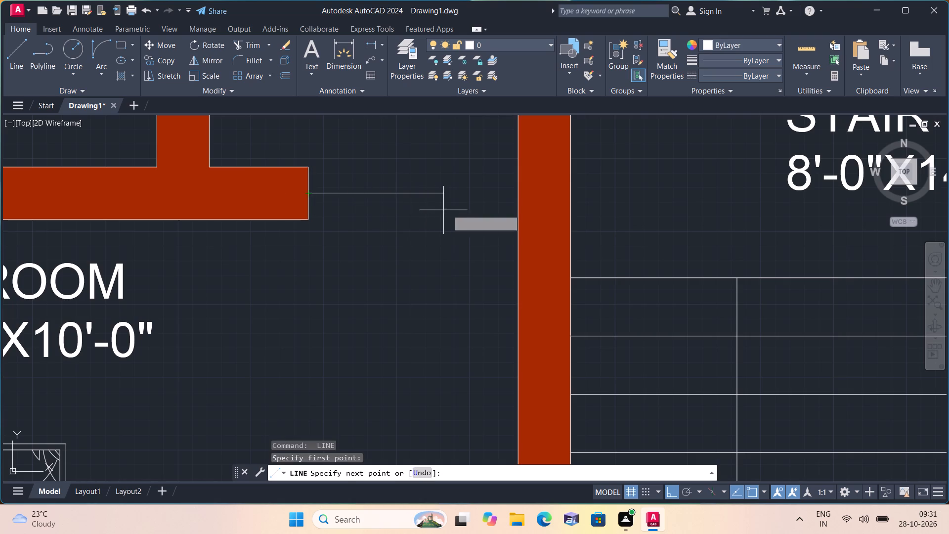
left_click(518, 196)
key("space")
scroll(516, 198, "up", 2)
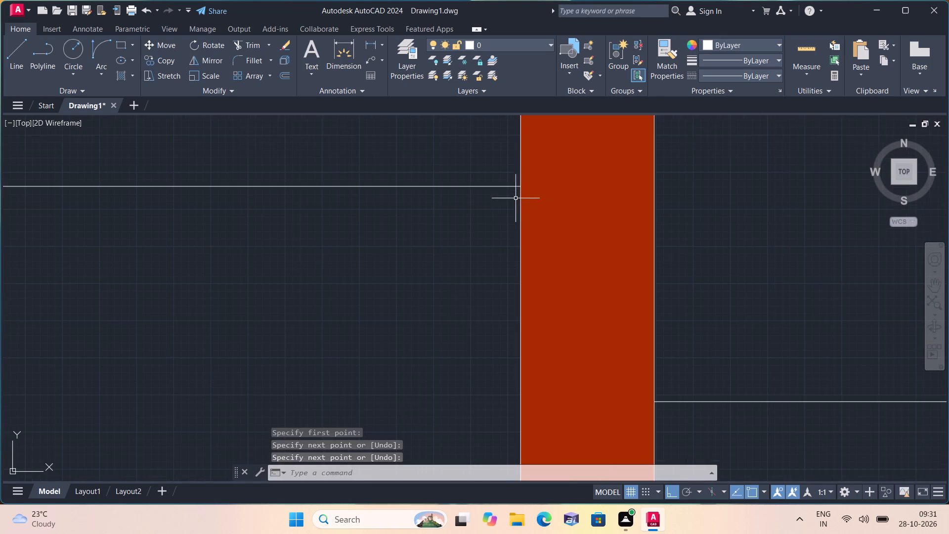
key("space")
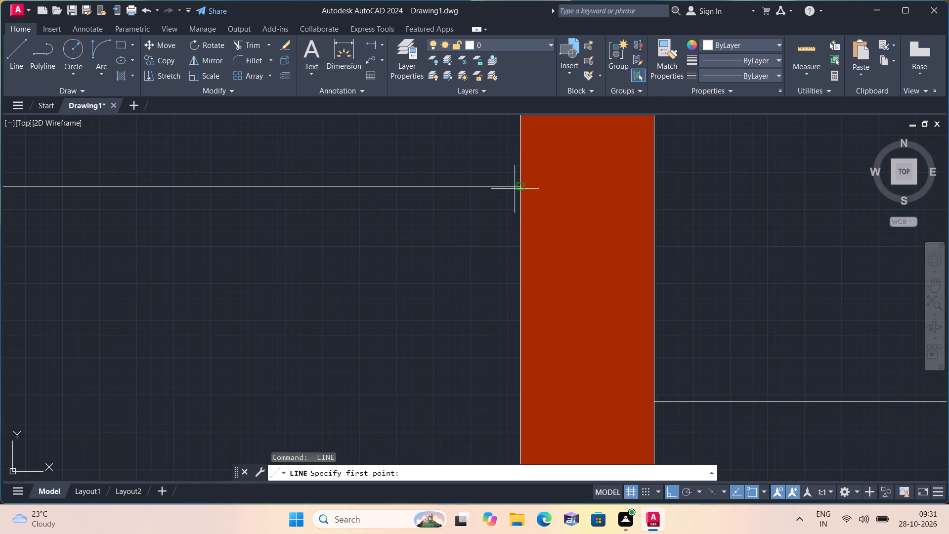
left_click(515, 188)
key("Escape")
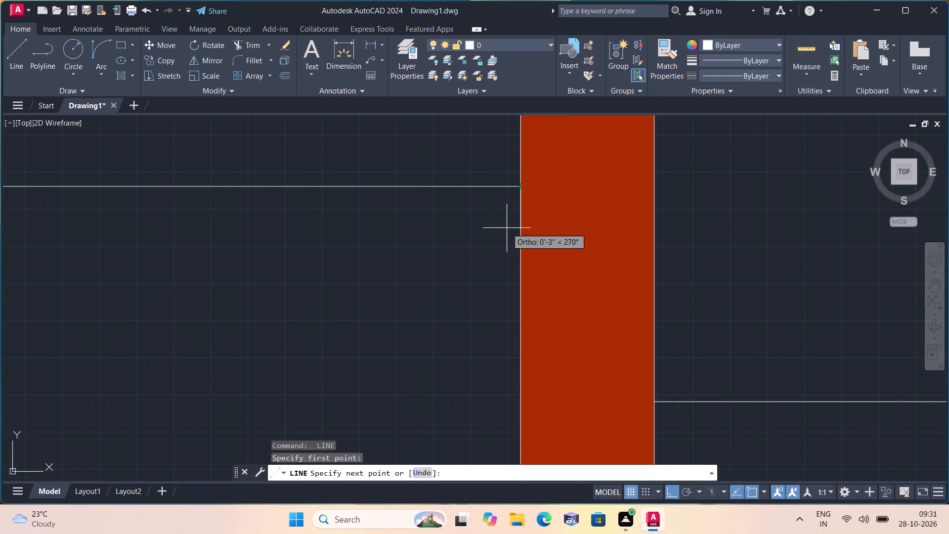
Draw a 3' door leaf for the left unit's 13'-2"X10'-0" bedroom, running down into the room from the threshold beside the stair wall.
key("space")
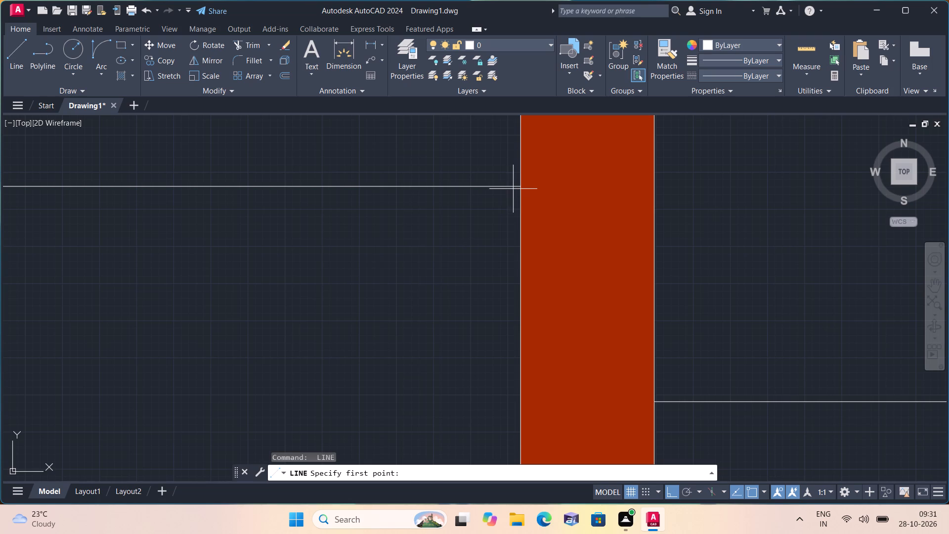
left_click(514, 189)
middle_click_drag(518, 258, 514, 199)
scroll(514, 232, "down", 1)
scroll(514, 187, "down", 1)
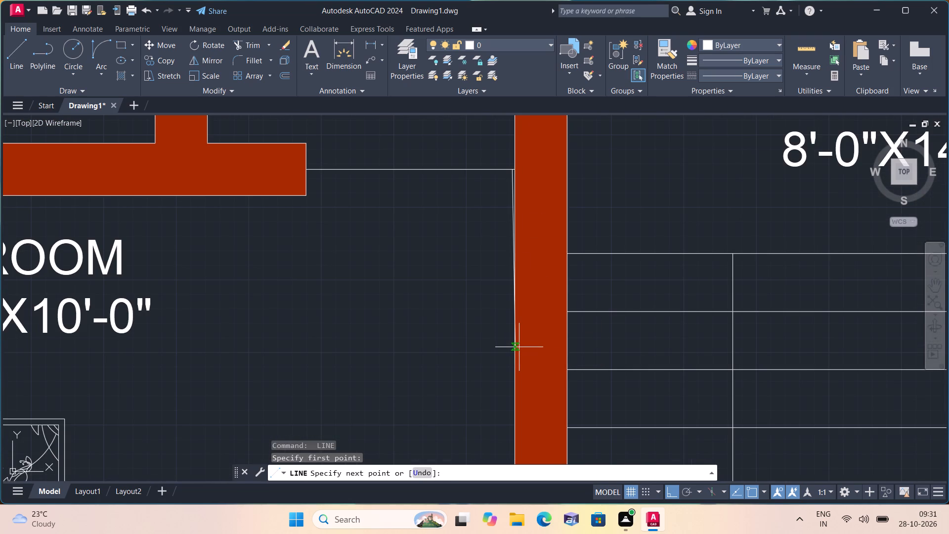
type("3'")
key("space")
key("space")
Draw the left unit's bathroom door swing as a Start, End, Direction arc from the leaf's free end to the wall stub's top midpoint.
scroll(446, 342, "down", 3)
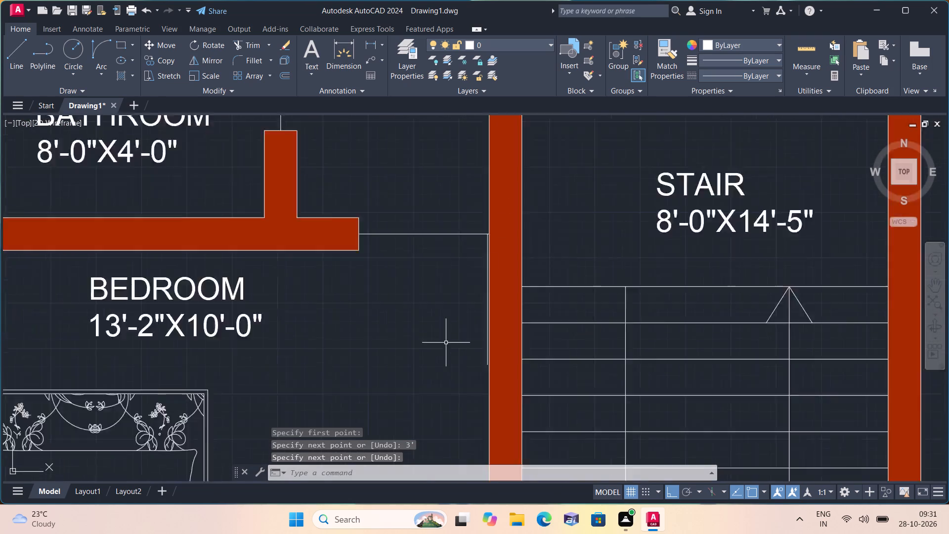
scroll(436, 345, "down", 1)
scroll(434, 347, "up", 1)
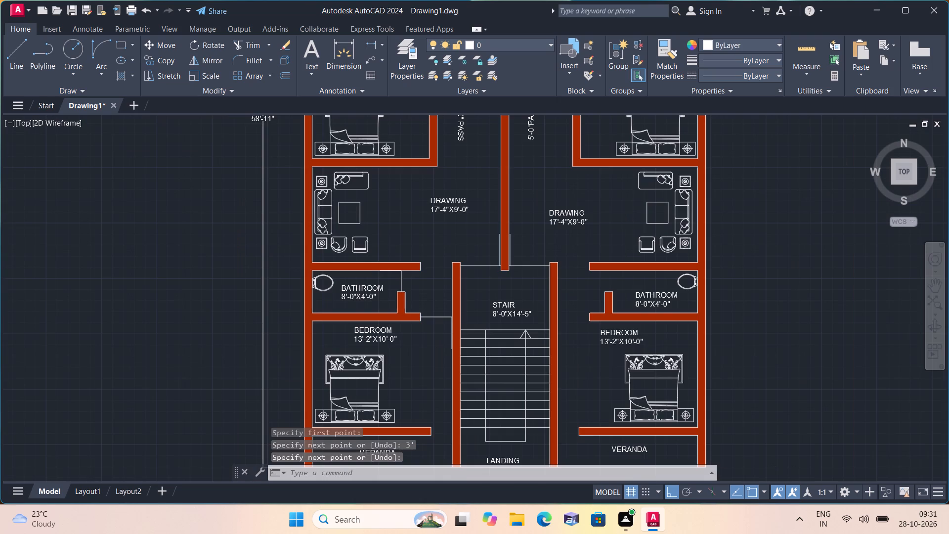
scroll(434, 347, "up", 3)
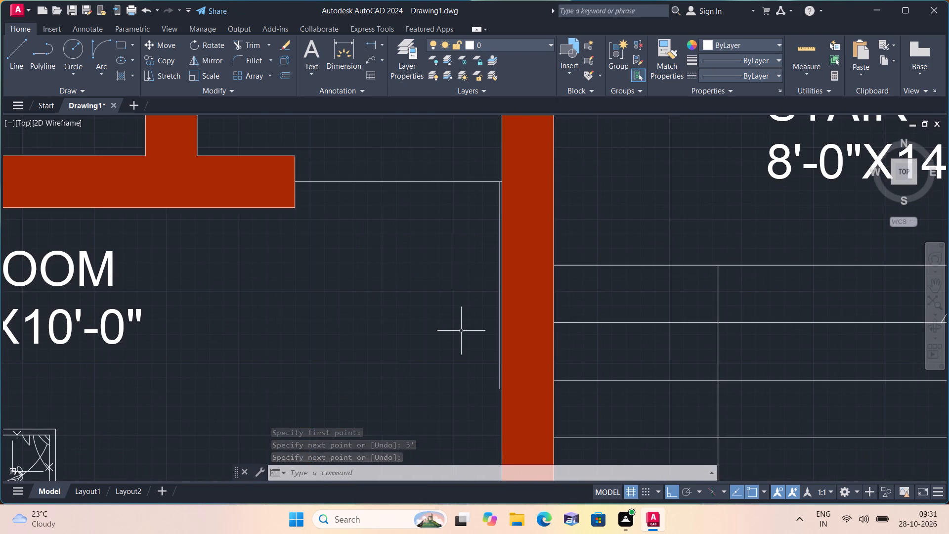
scroll(461, 331, "down", 1)
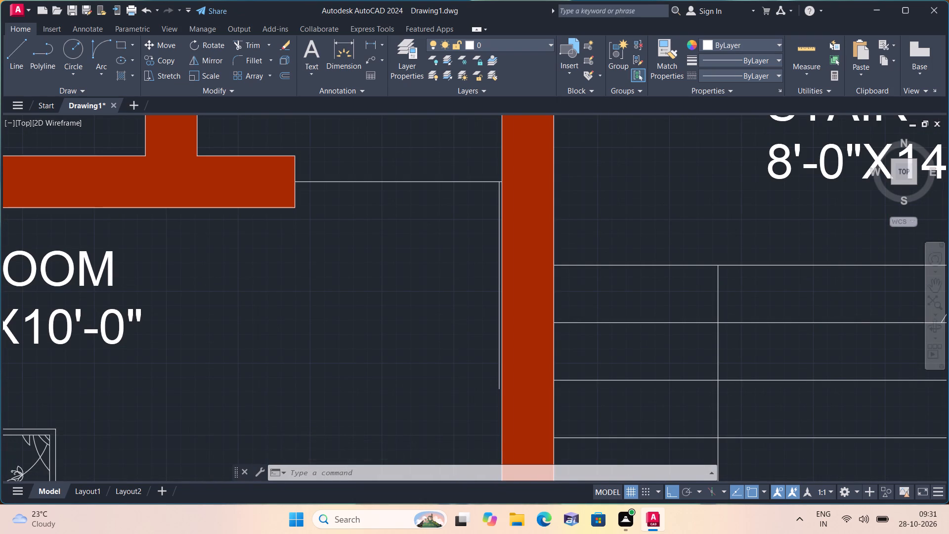
scroll(461, 331, "down", 2)
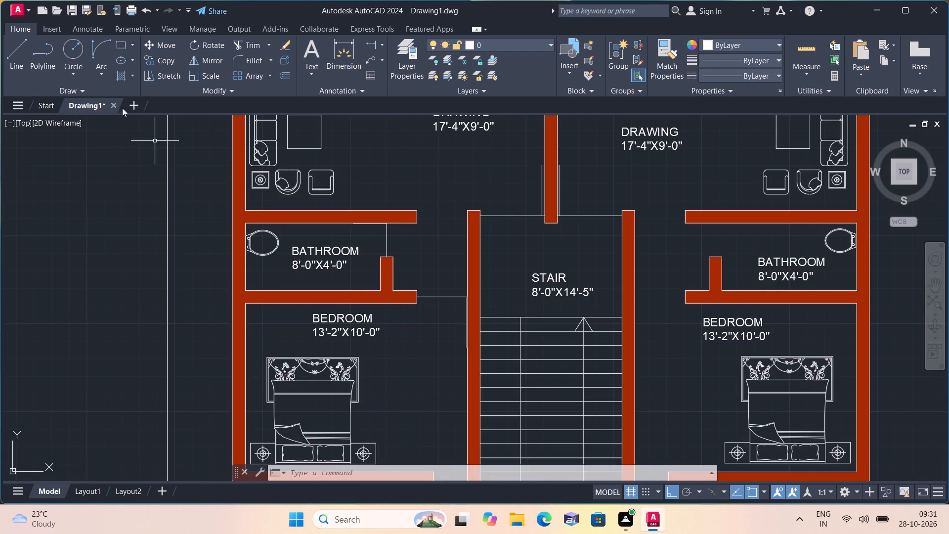
left_click(102, 73)
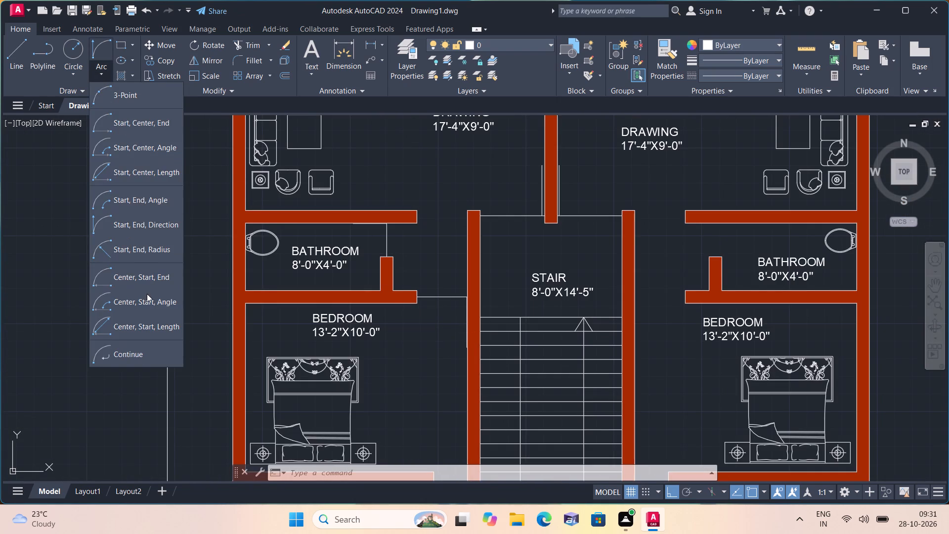
left_click(149, 223)
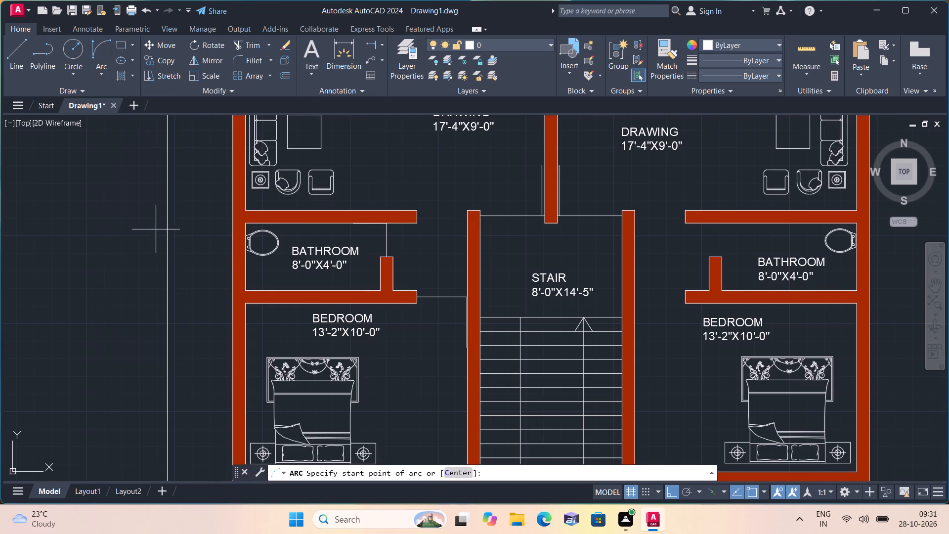
scroll(361, 296, "up", 1)
scroll(367, 223, "up", 1)
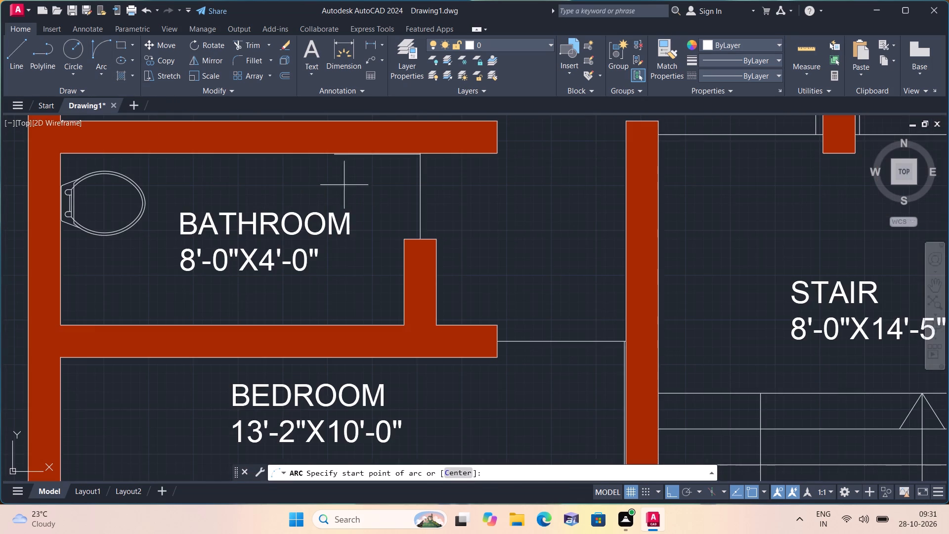
scroll(339, 163, "up", 3)
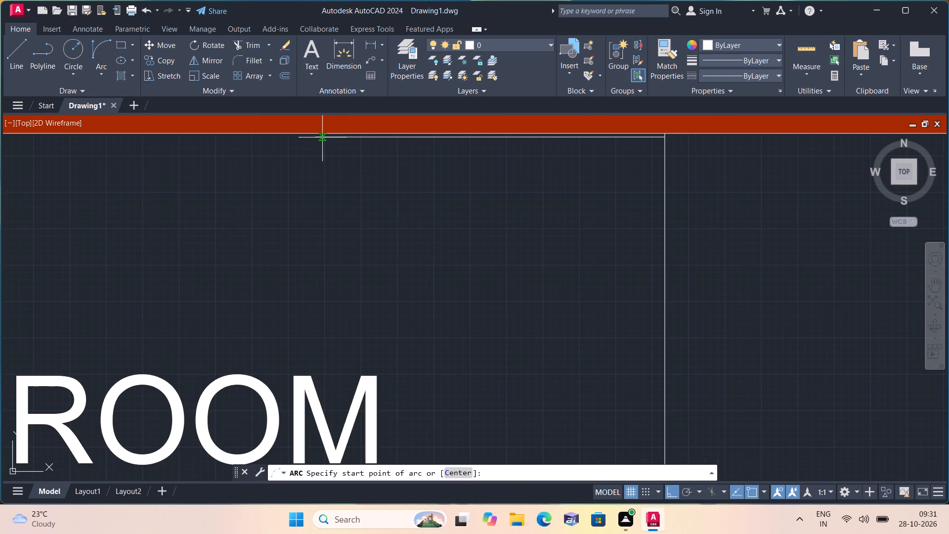
left_click(316, 137)
scroll(540, 381, "down", 1)
middle_click_drag(540, 381, 515, 324)
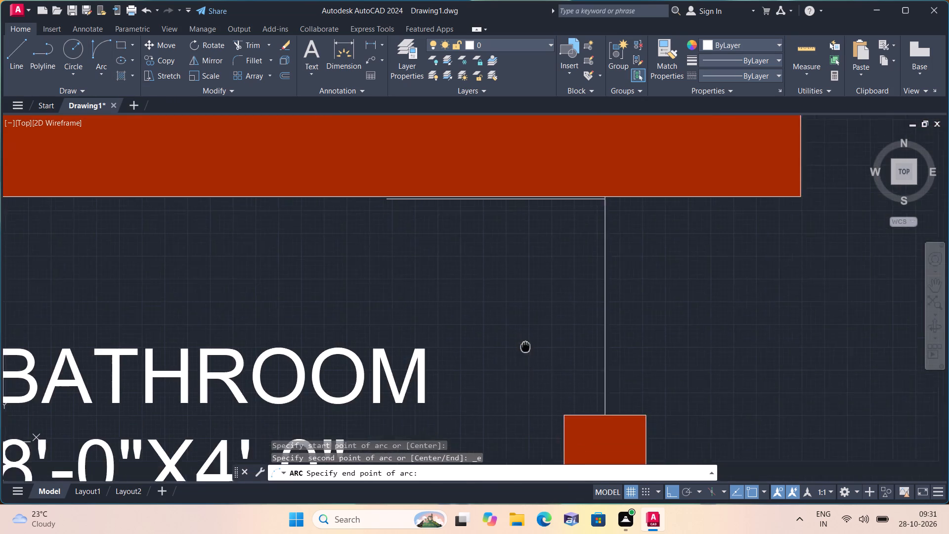
middle_click_drag(515, 324, 504, 311)
scroll(503, 311, "down", 1)
left_click(552, 348)
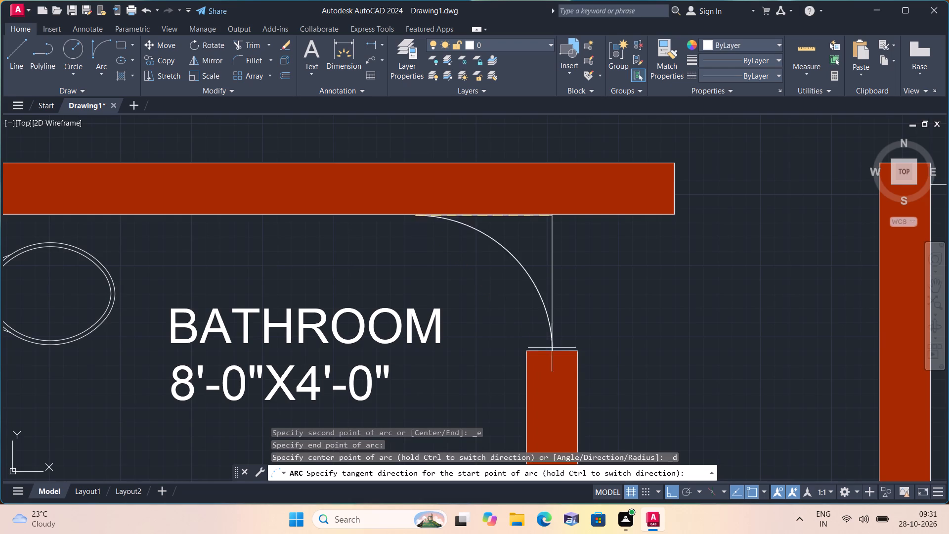
left_click(515, 345)
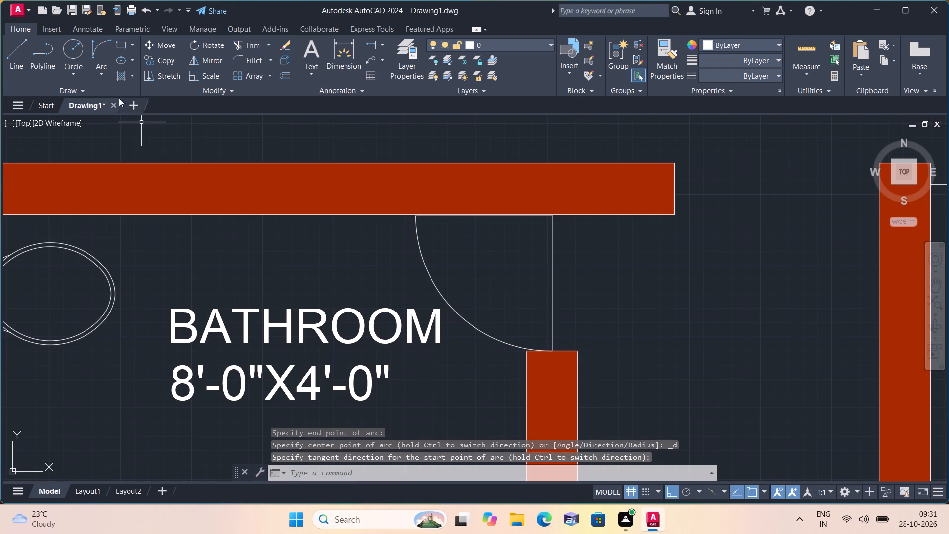
Draw the left unit's 13'-2"X10'-0" bedroom door swing as a Start, End, Direction arc from the leaf's lower end to the wall end's midpoint.
left_click(98, 73)
left_click(143, 225)
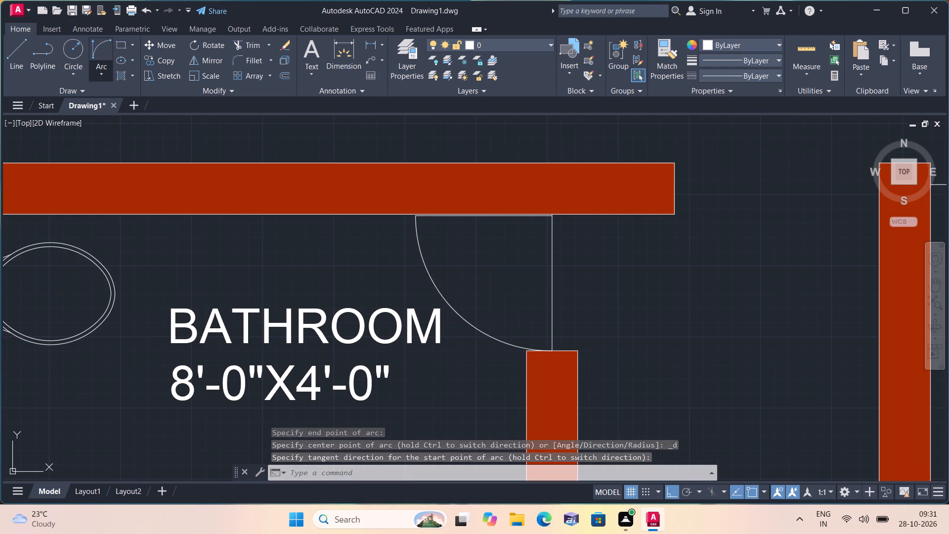
scroll(202, 289, "down", 2)
middle_click_drag(420, 406, 427, 310)
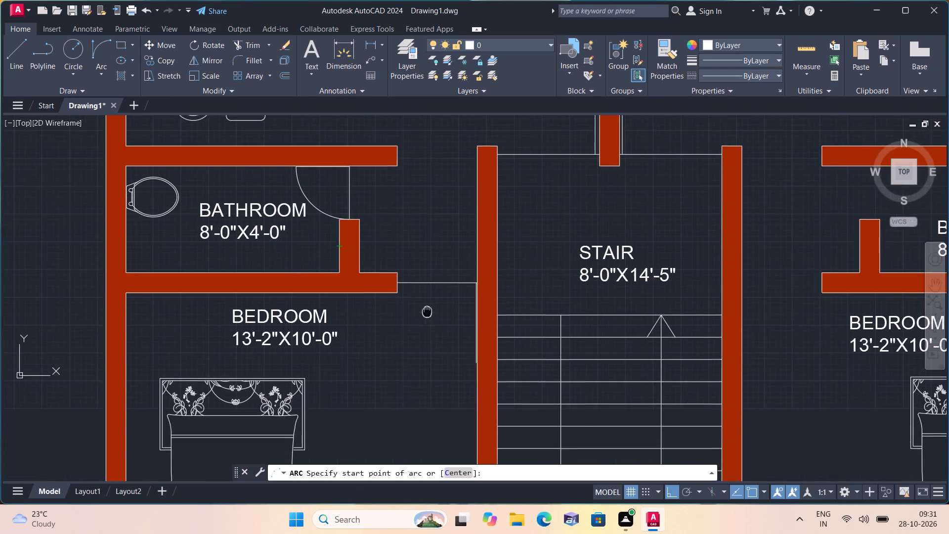
scroll(468, 355, "up", 3)
left_click_drag(495, 390, 490, 388)
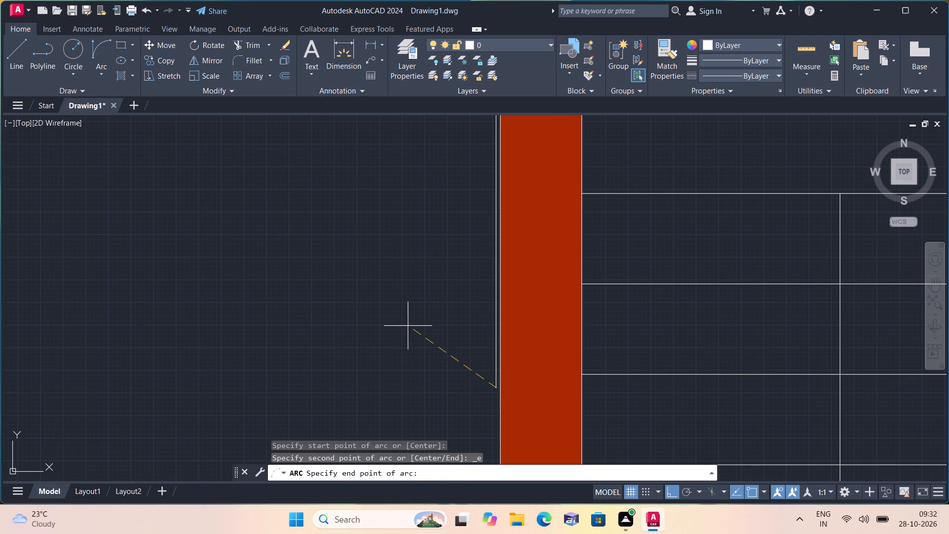
middle_click_drag(366, 289, 478, 391)
scroll(365, 289, "down", 1)
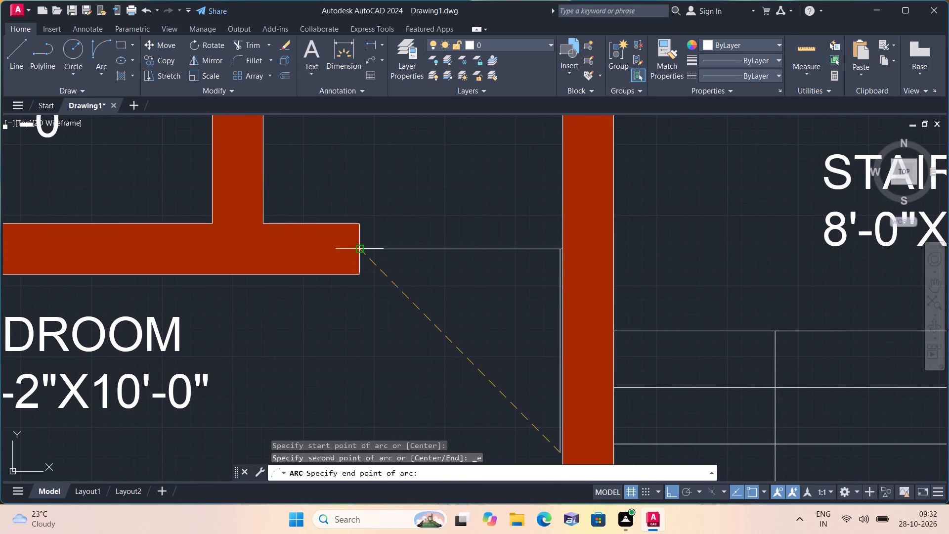
left_click(360, 251)
left_click(376, 336)
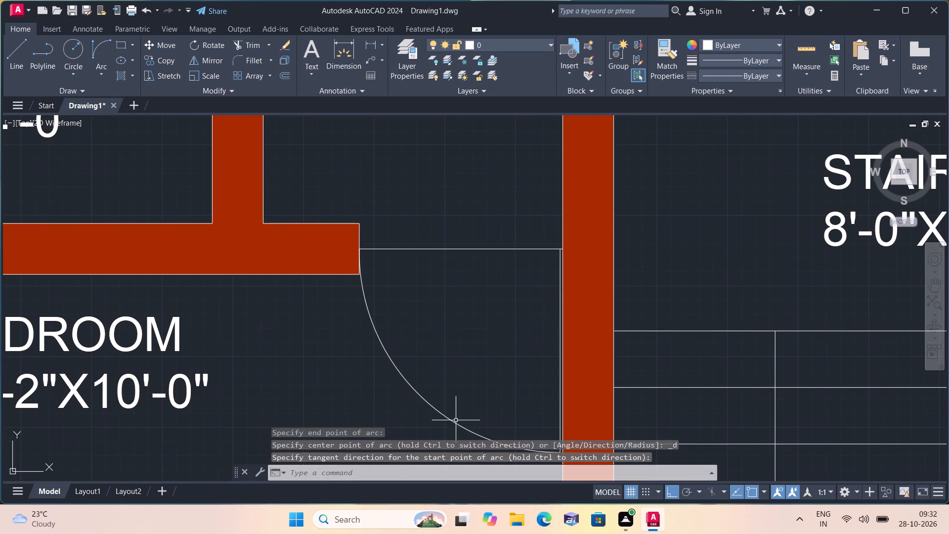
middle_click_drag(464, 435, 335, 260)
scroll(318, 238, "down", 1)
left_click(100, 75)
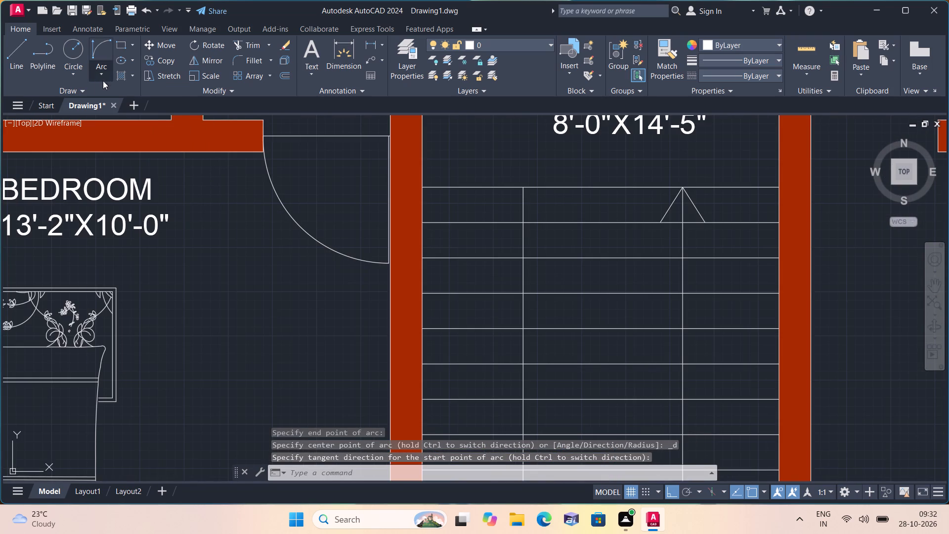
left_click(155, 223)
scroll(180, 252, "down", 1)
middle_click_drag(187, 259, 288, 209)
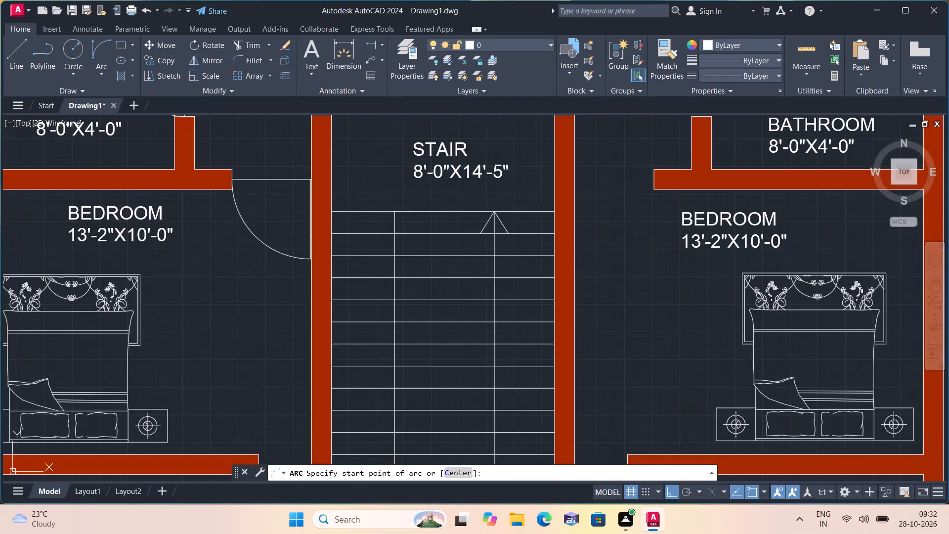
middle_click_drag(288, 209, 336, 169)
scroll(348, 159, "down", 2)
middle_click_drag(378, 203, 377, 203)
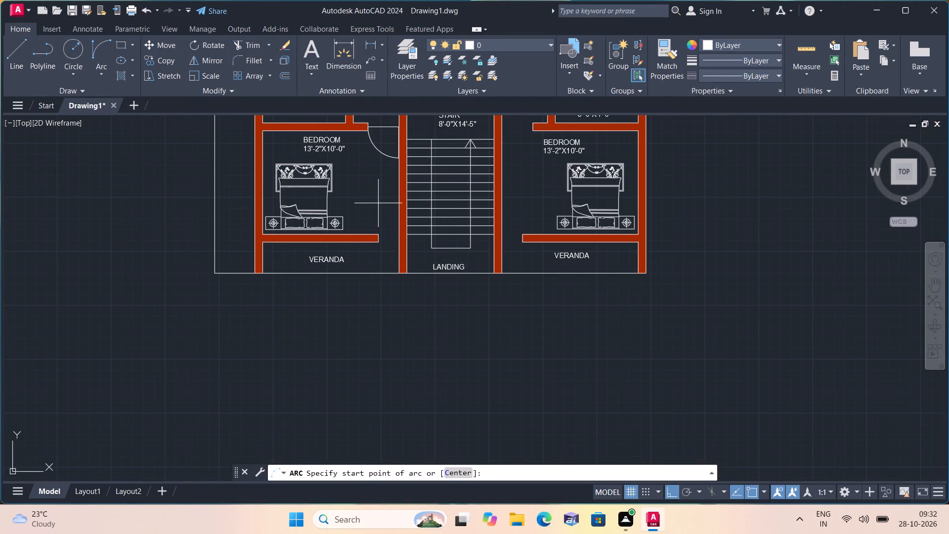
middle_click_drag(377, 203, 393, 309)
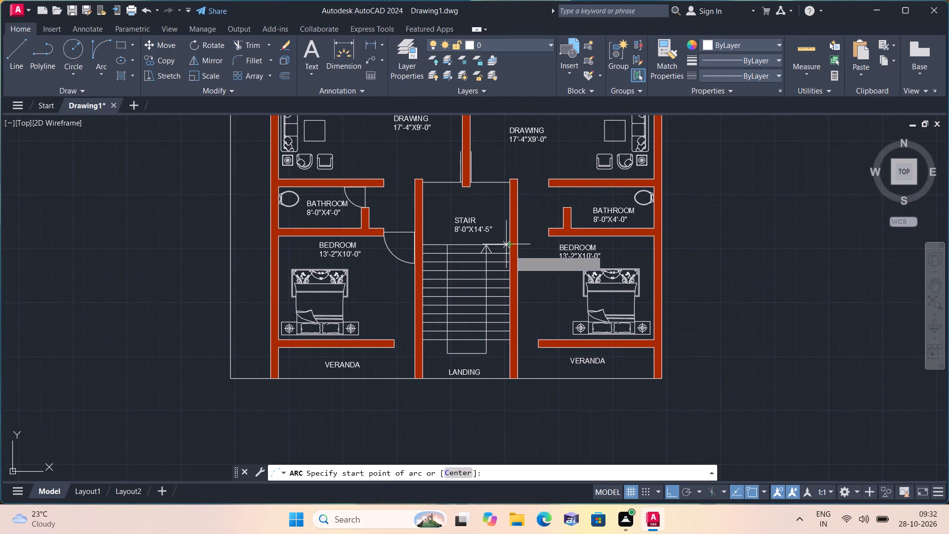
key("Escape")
Draw the left unit's entrance door swing as a Start, End, Direction arc from the leaf's upper end to the threshold's stair-wall end.
scroll(529, 278, "up", 1)
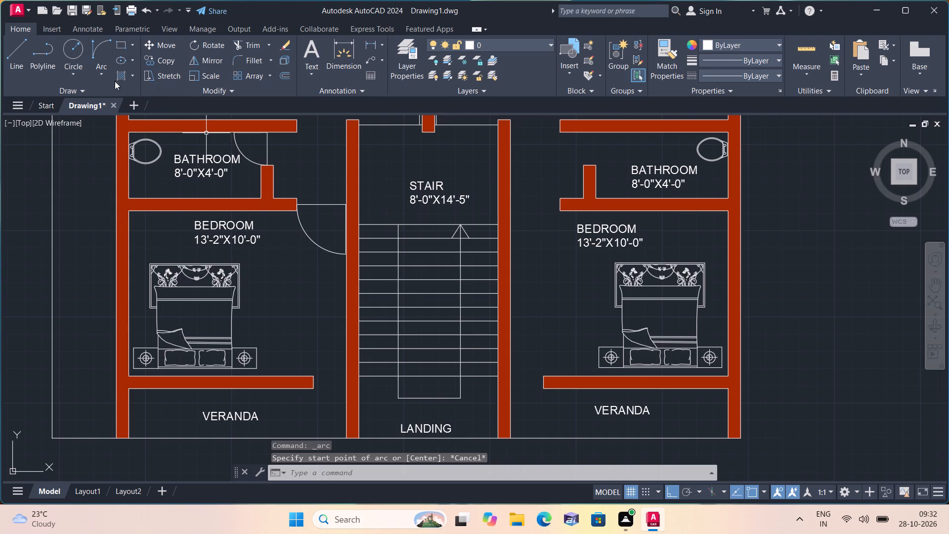
left_click(101, 69)
left_click(135, 226)
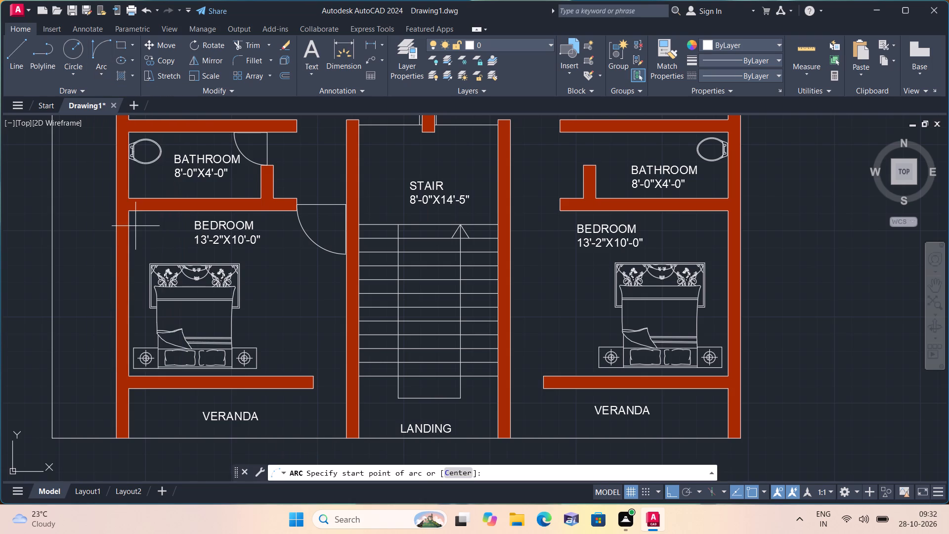
middle_click_drag(135, 229, 190, 361)
scroll(471, 211, "up", 2)
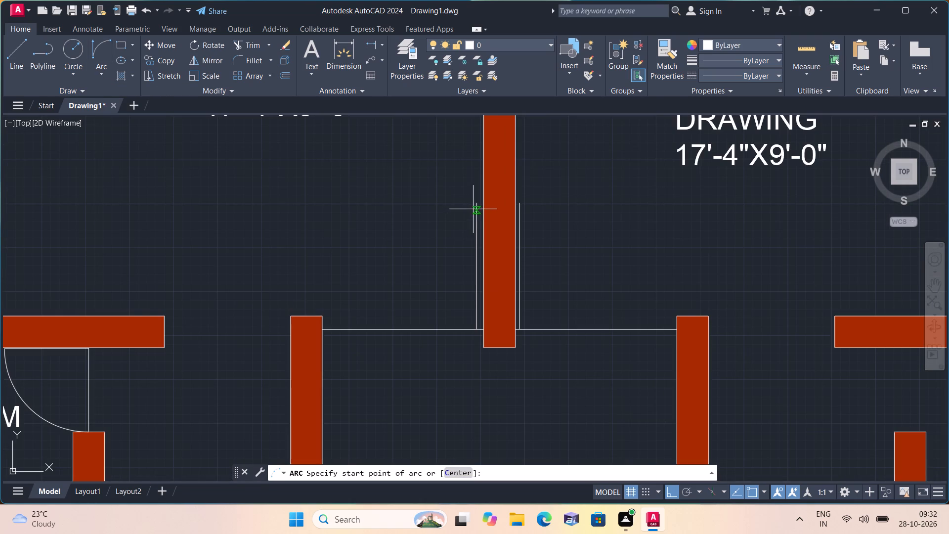
left_click(475, 204)
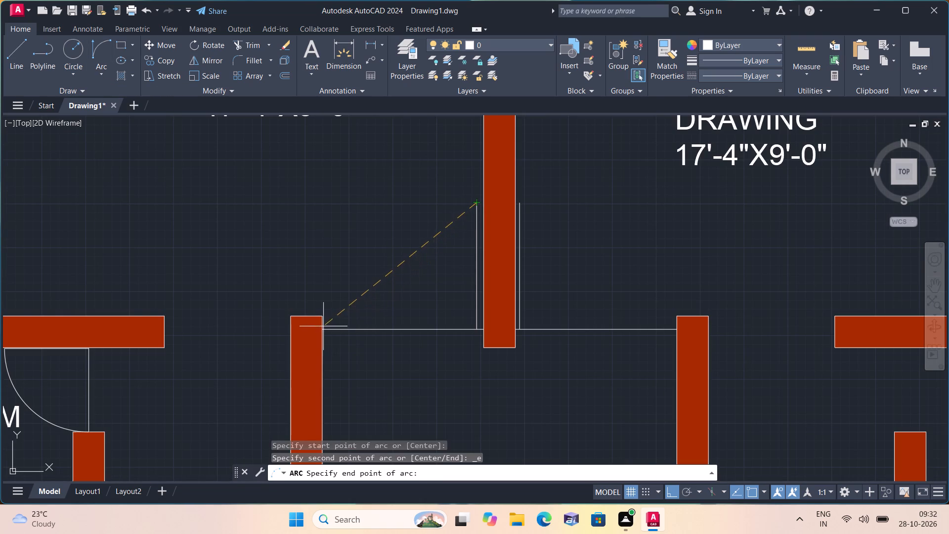
left_click(323, 327)
left_click(352, 228)
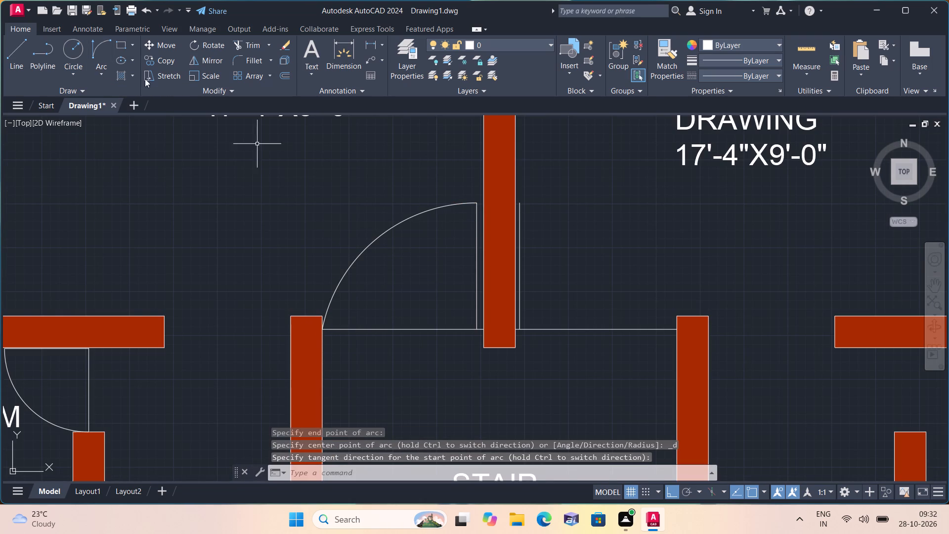
Draw the right unit's entrance door swing as a Start, End, Direction arc from the leaf's upper end to the threshold's stair-wall end.
left_click(101, 69)
left_click(163, 217)
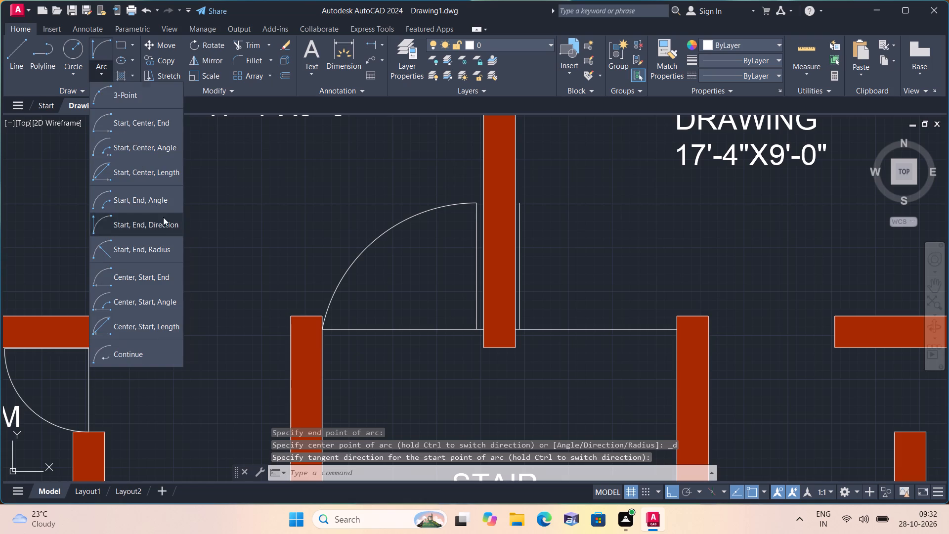
left_click(521, 206)
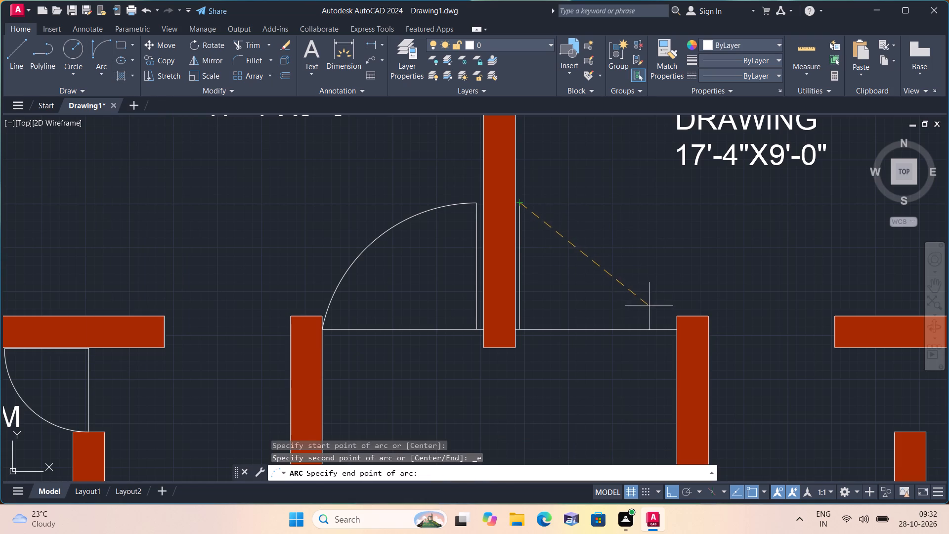
left_click(674, 327)
left_click(654, 259)
Measure the width of the left unit's entrance opening with a linear dimension, from the stair wall to the central wall, without placing it.
scroll(655, 266, "down", 2)
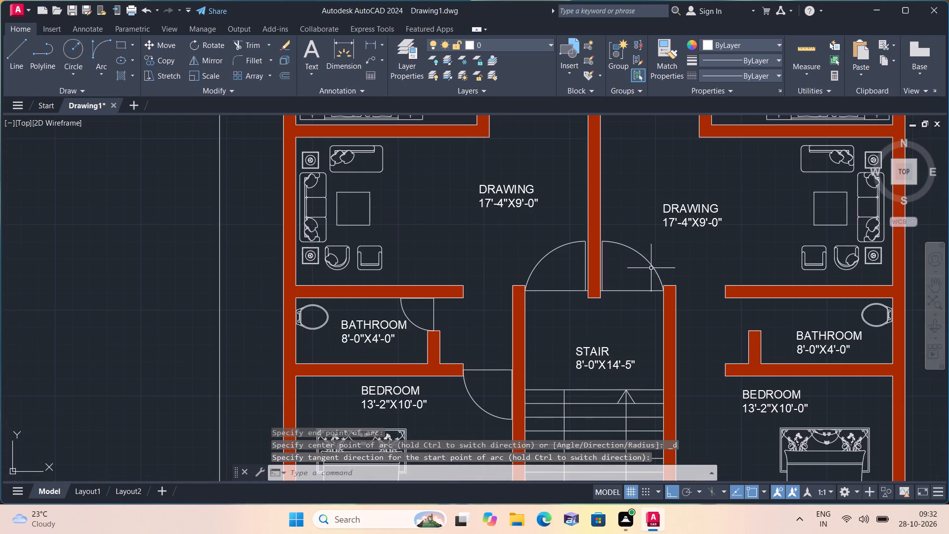
middle_click_drag(636, 290, 597, 215)
scroll(597, 214, "down", 1)
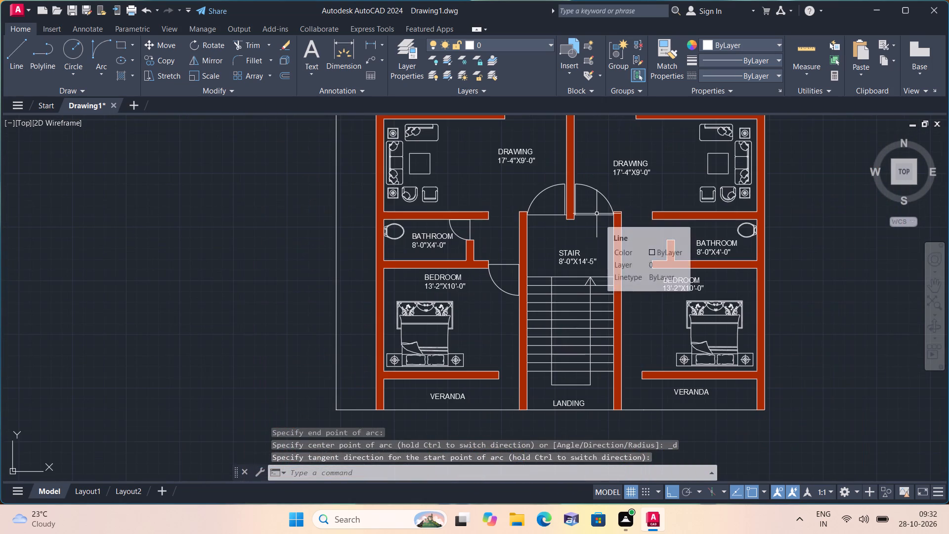
left_click(377, 42)
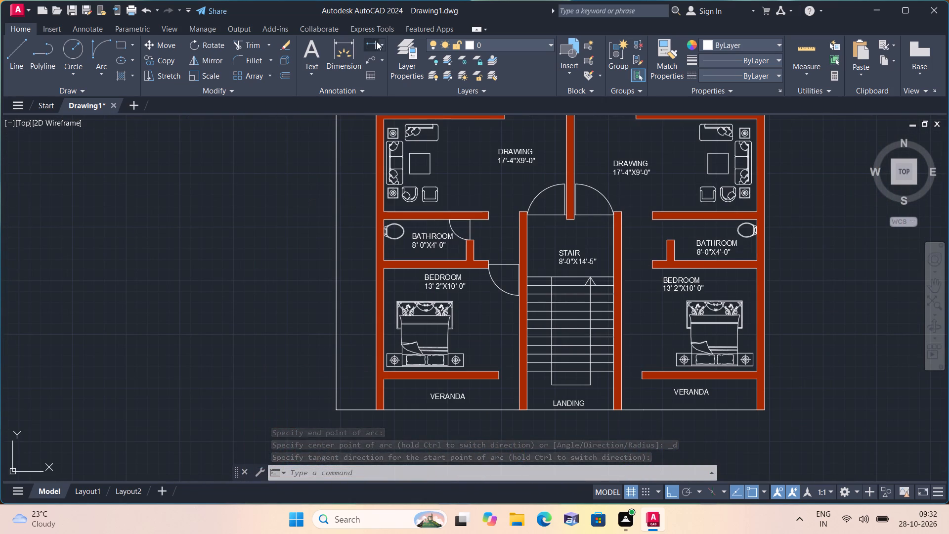
scroll(524, 212, "up", 3)
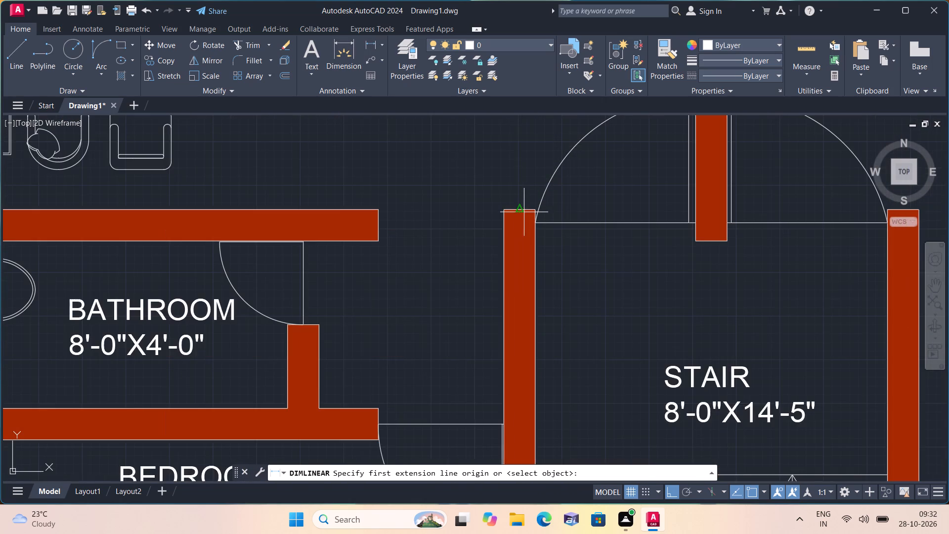
scroll(531, 224, "up", 1)
left_click(536, 222)
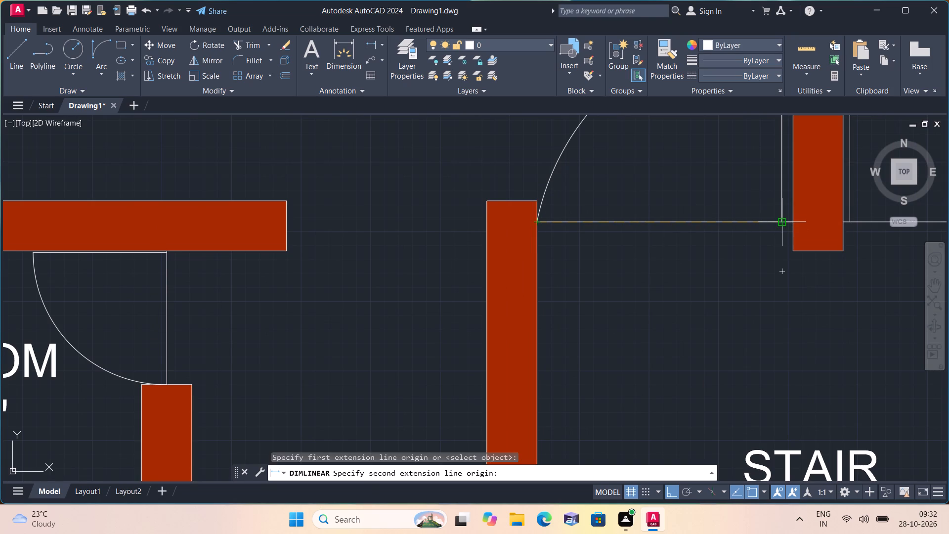
left_click(794, 220)
scroll(639, 264, "up", 3)
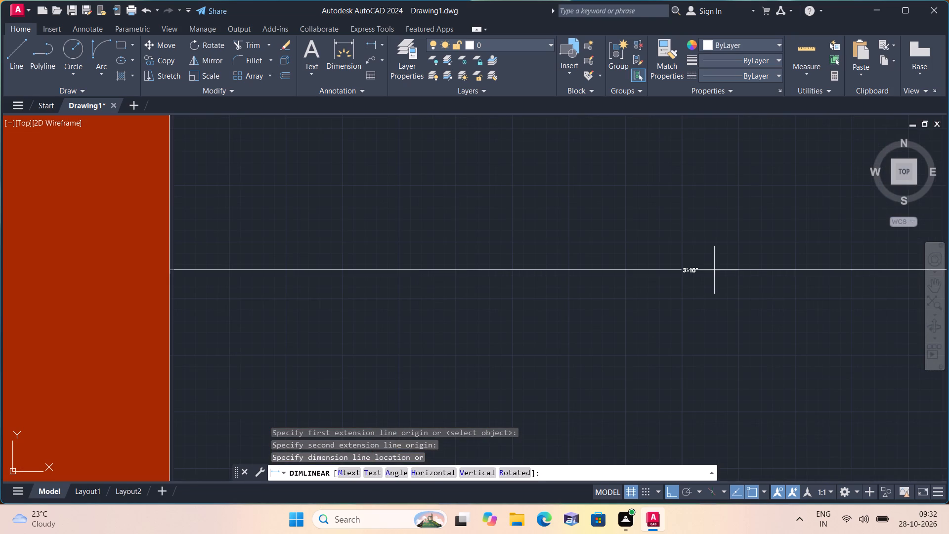
scroll(714, 270, "down", 3)
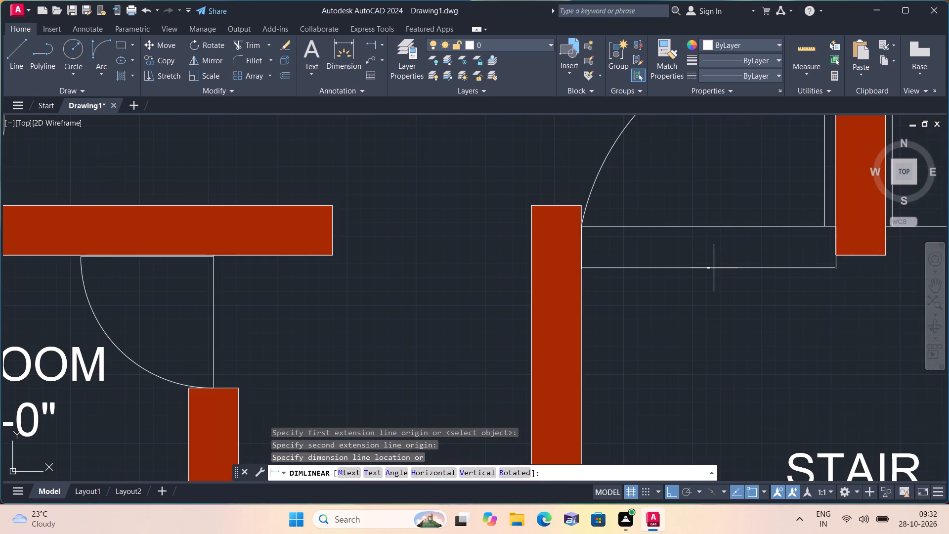
key("Escape")
Erase the swing arcs of both units' entrance doors.
scroll(713, 266, "down", 1)
middle_click_drag(713, 266, 575, 400)
left_click_drag(604, 319, 589, 280)
left_click(555, 234)
left_click(742, 265)
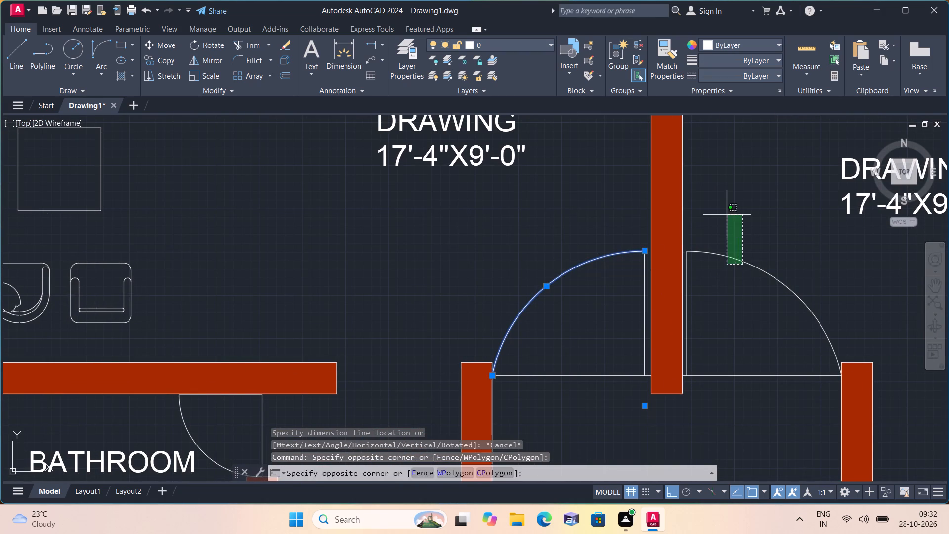
left_click(727, 214)
scroll(727, 214, "down", 2)
key("Delete")
Lengthen both entrance door leaves by drawing a 10" line upward from each leaf's upper end.
middle_click_drag(727, 214, 729, 305)
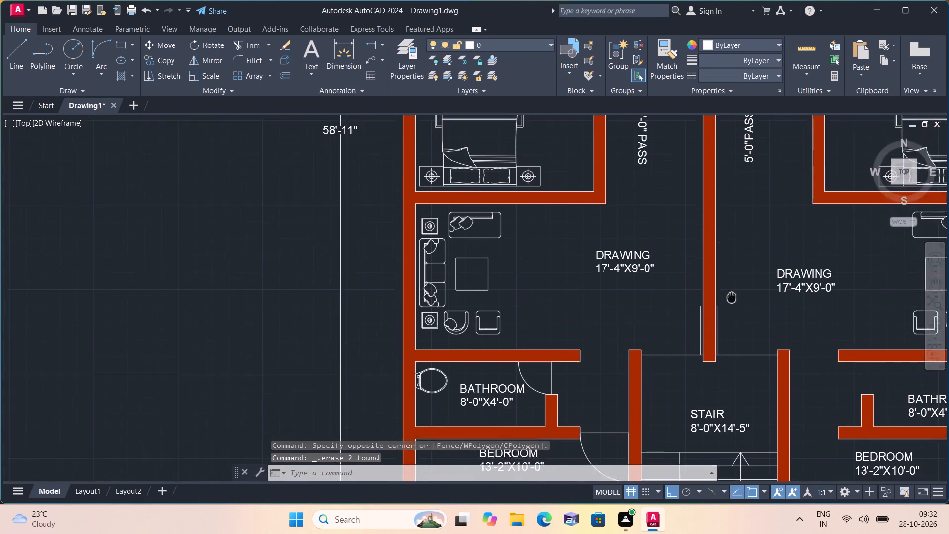
middle_click_drag(729, 305, 729, 309)
key("l")
key("space")
scroll(723, 318, "up", 2)
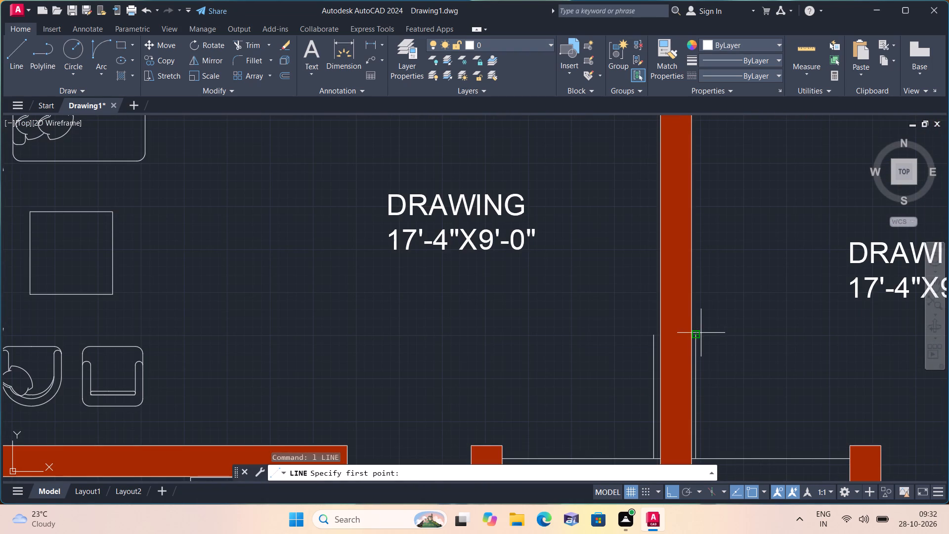
left_click(701, 333)
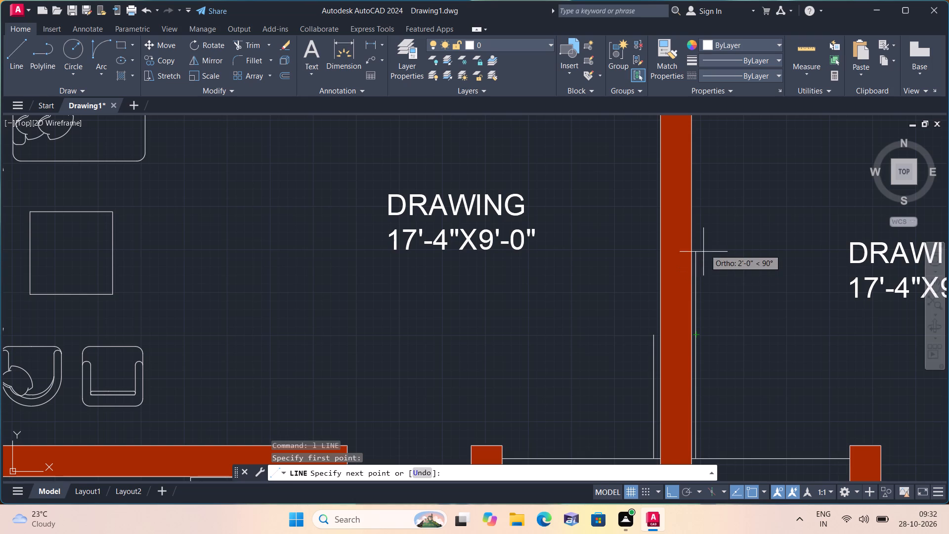
type("10\"")
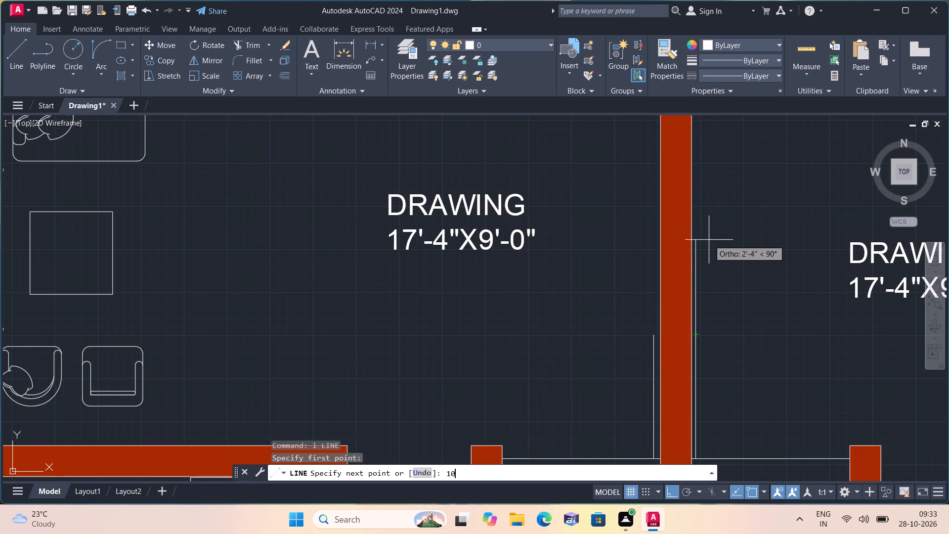
key("space")
key("space")
key("space")
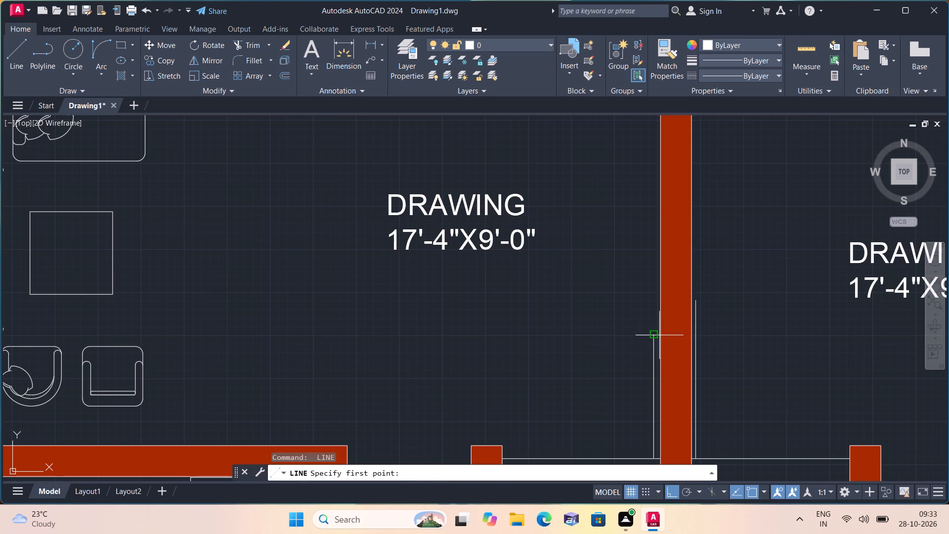
left_click(658, 334)
type("10\"")
key("space")
key("space")
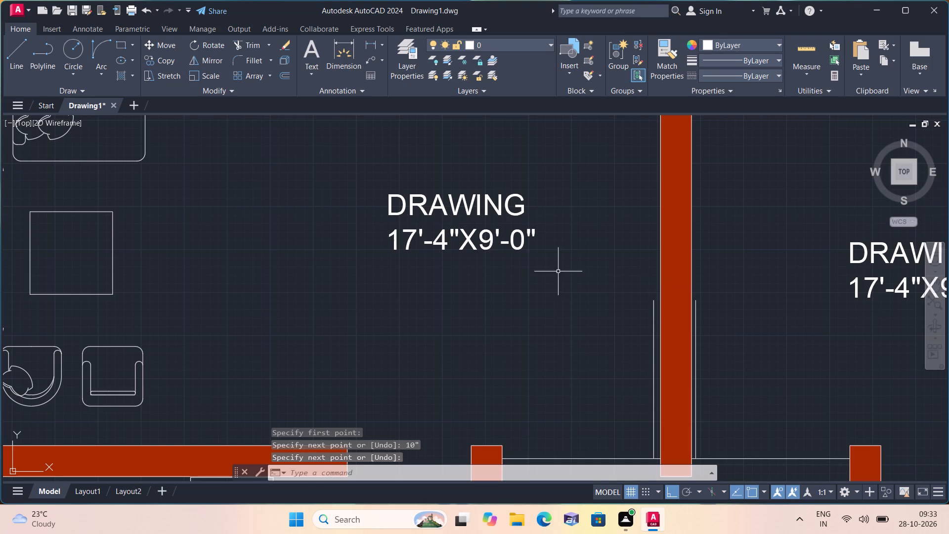
Draw the left unit's entrance door swing as a Start, End, Direction arc from the lengthened leaf's upper end to the threshold's stair-wall end.
left_click(103, 76)
left_click(152, 226)
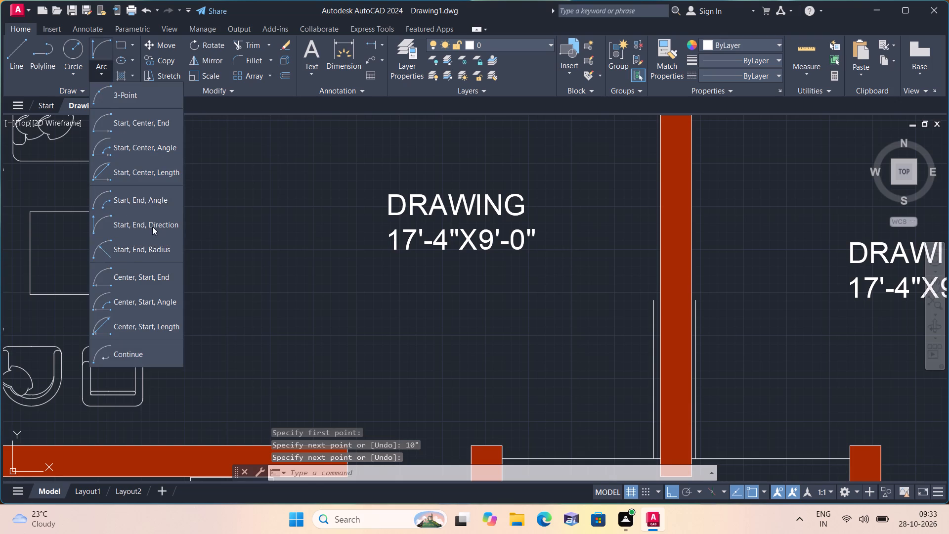
middle_click_drag(250, 254, 250, 159)
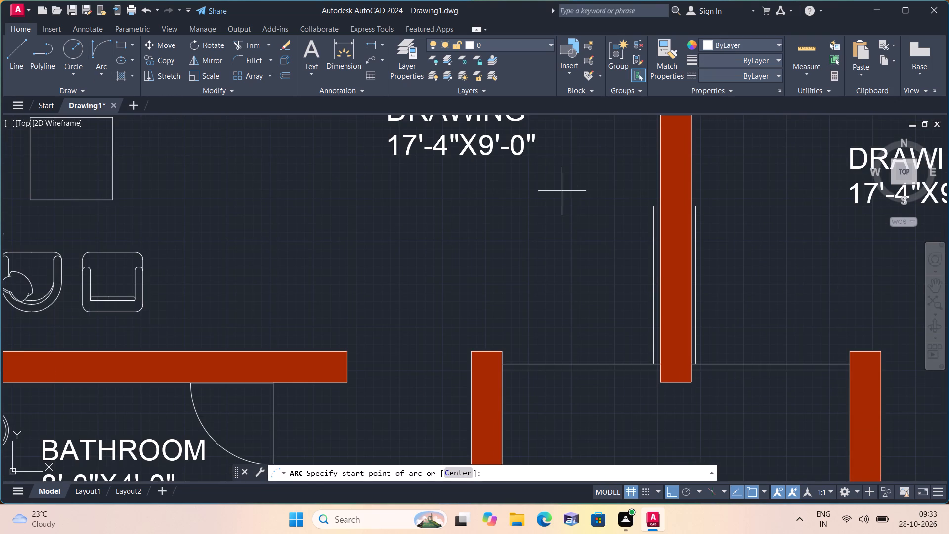
left_click(653, 206)
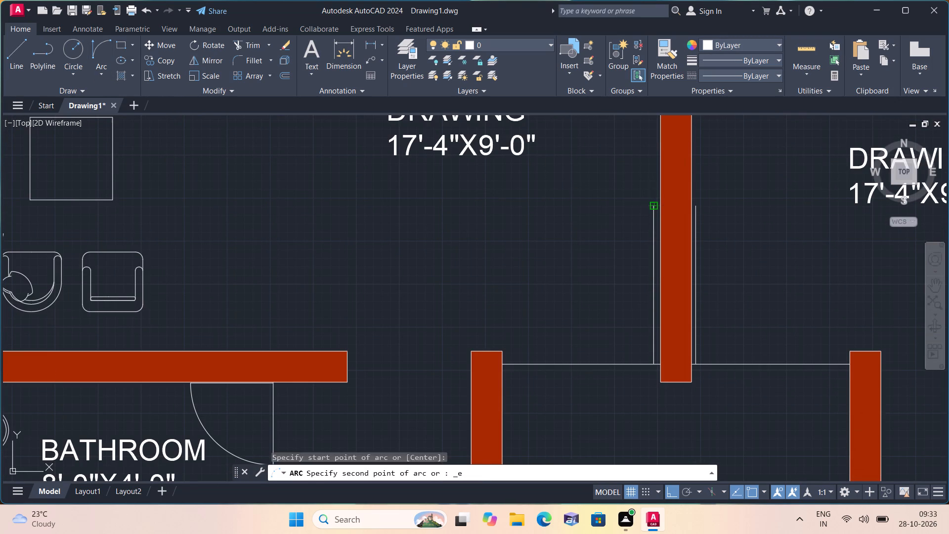
left_click(504, 363)
left_click(525, 269)
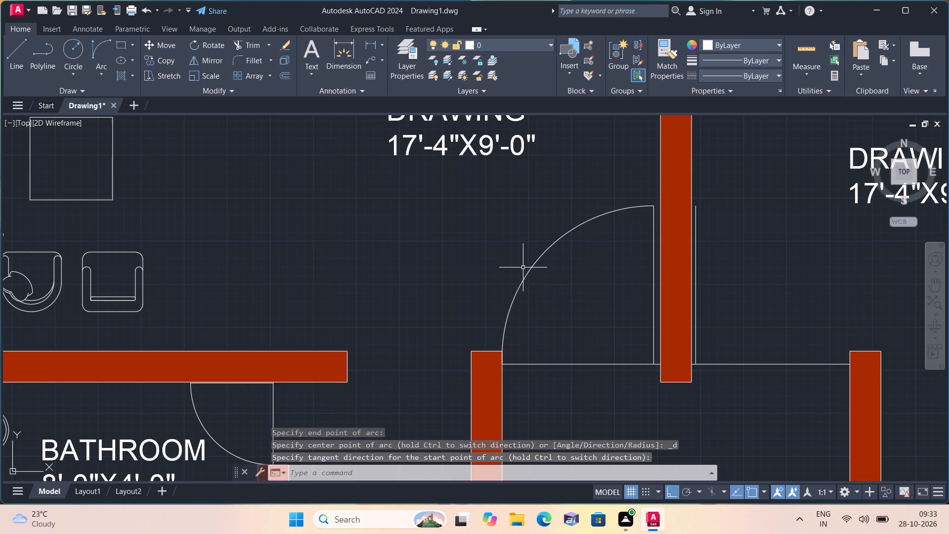
Draw the right unit's entrance door swing as a Start, End, Direction arc from the lengthened leaf's upper end to the threshold's stair-wall end.
left_click(102, 65)
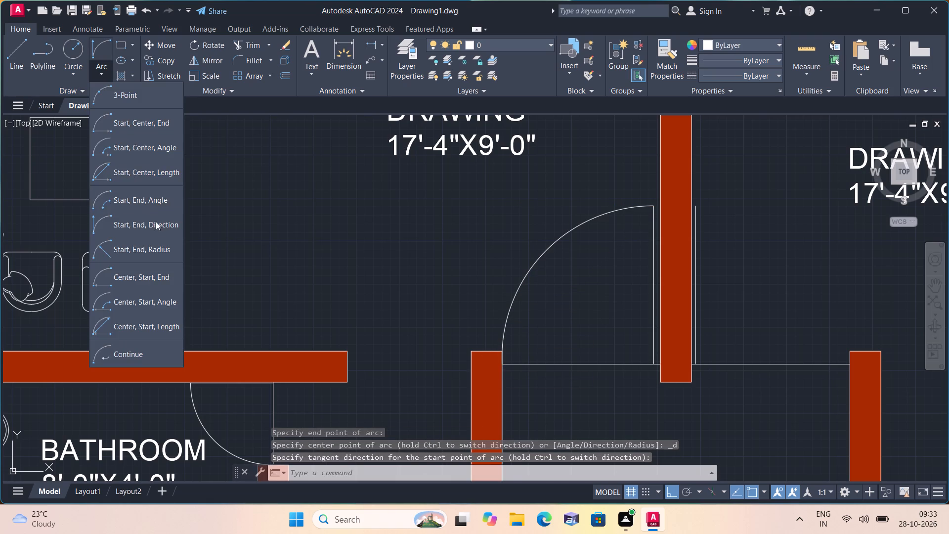
left_click(156, 224)
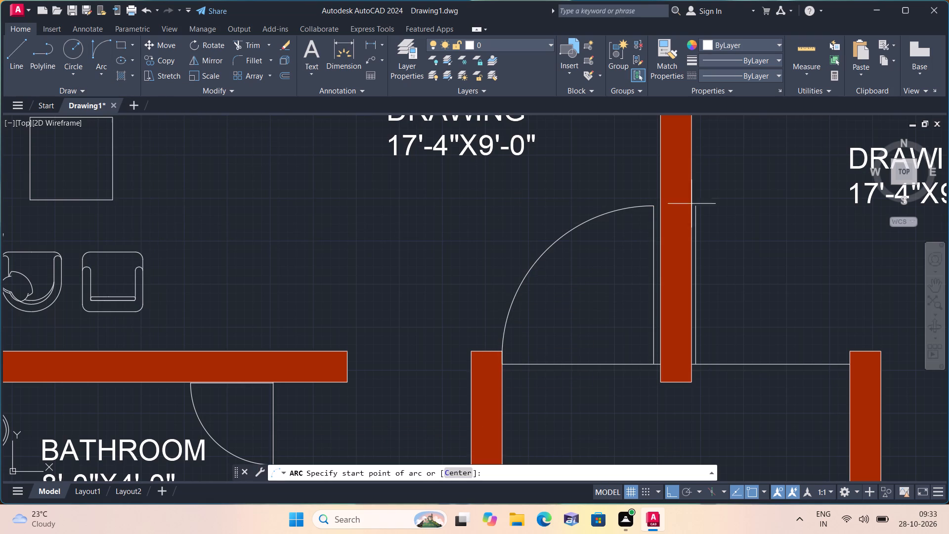
left_click(696, 207)
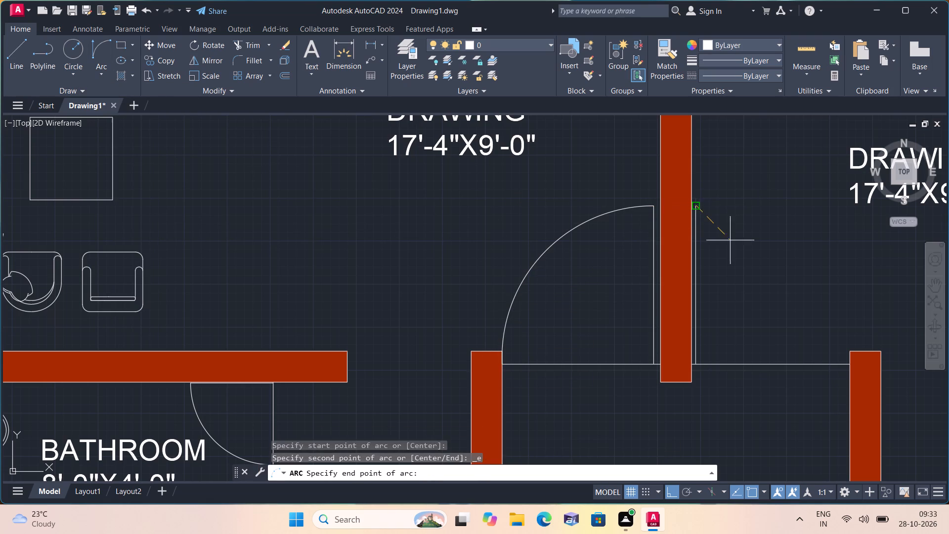
left_click(844, 361)
left_click(826, 300)
Draw a threshold line across the right unit's 13'-2"X10'-0" bedroom door opening, from the wall end's midpoint to the stair wall.
scroll(444, 305, "down", 3)
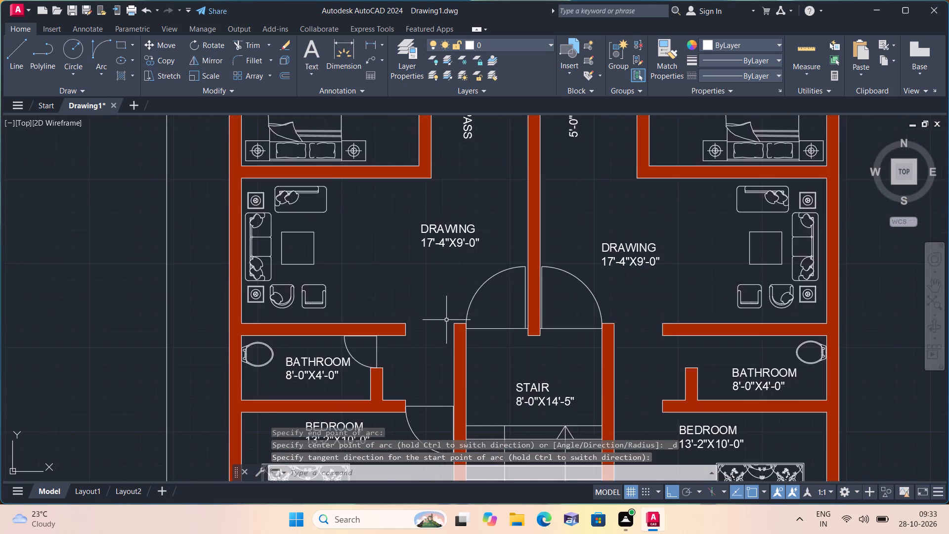
middle_click_drag(444, 320, 401, 184)
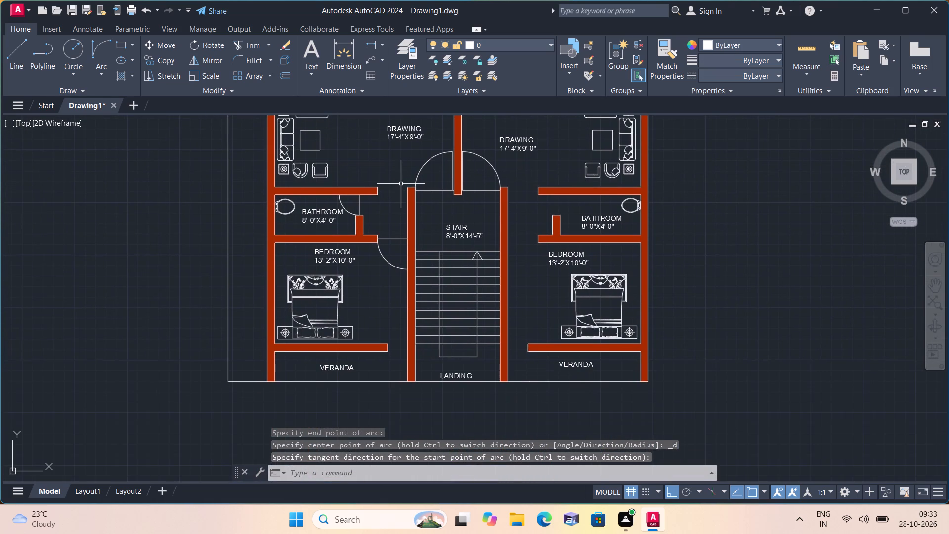
key("l")
key("space")
scroll(540, 244, "up", 2)
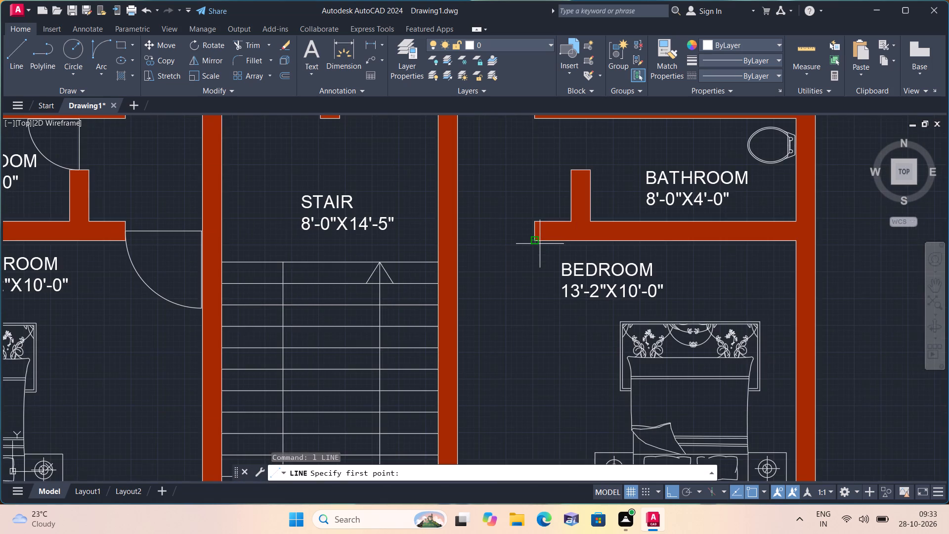
left_click(540, 232)
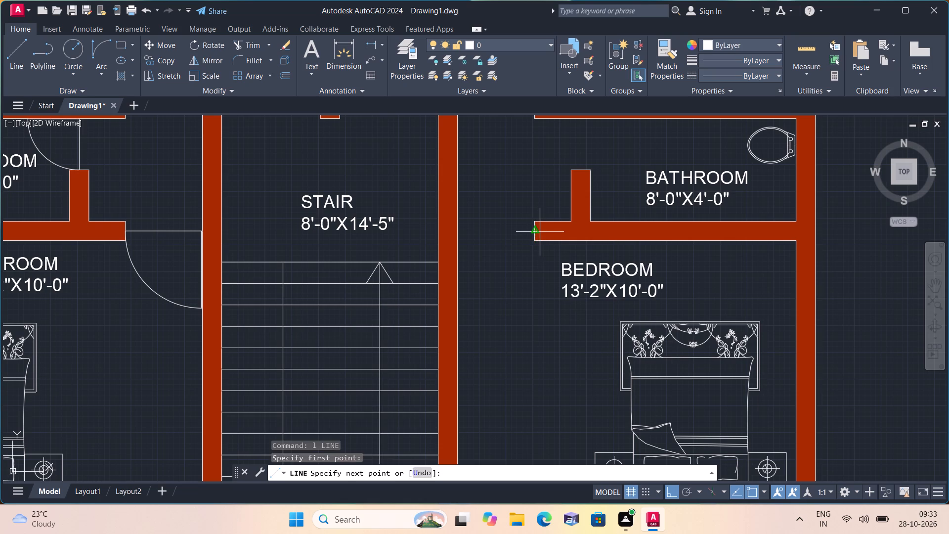
left_click(453, 229)
key("space")
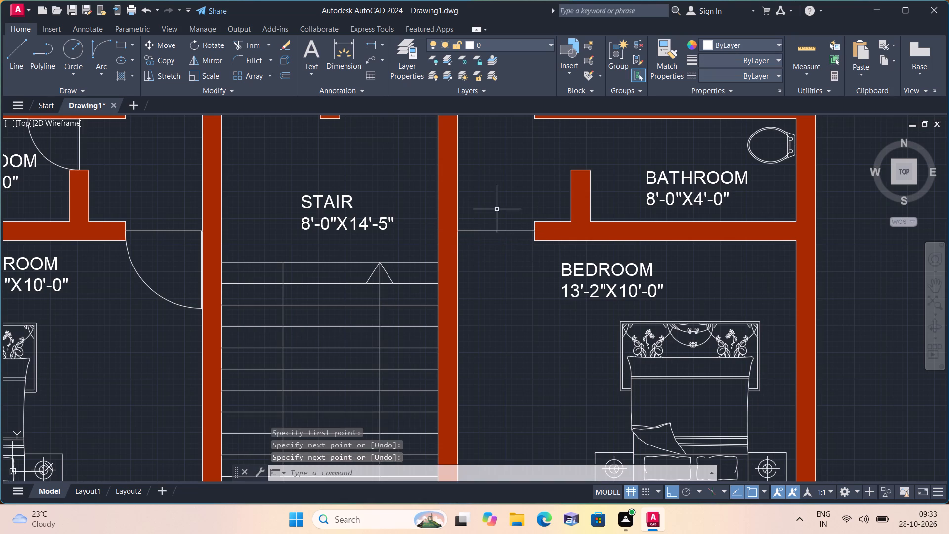
Draw a threshold line across the right unit's bathroom door opening, from the wall stub's top midpoint up to the wall above.
key("space")
left_click(581, 166)
middle_click_drag(578, 146, 607, 233)
left_click(608, 203)
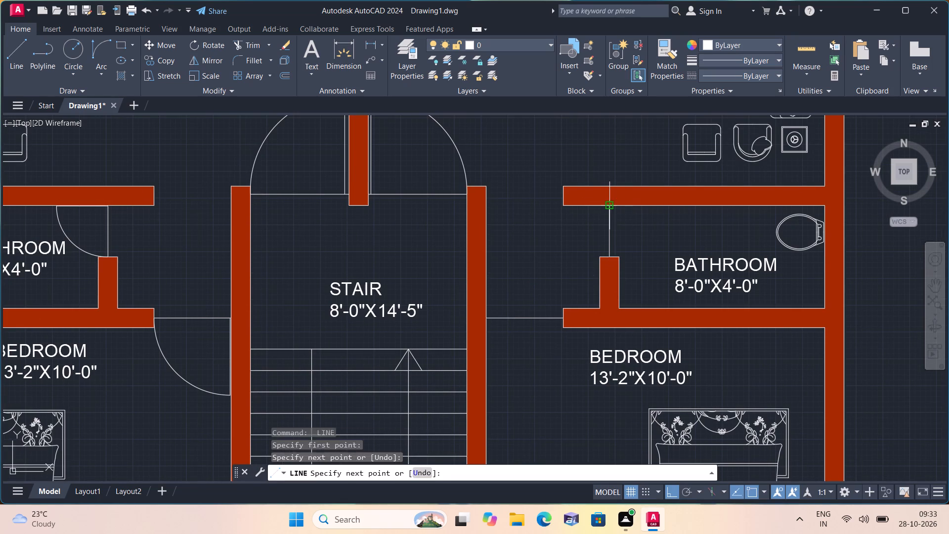
key("space")
Draw the right unit's 13'-2"X10'-0" bedroom door leaf as a 3' line downward from the threshold line, just beside the stair wall.
scroll(608, 206, "up", 1)
scroll(626, 256, "up", 1)
middle_click_drag(625, 257, 591, 171)
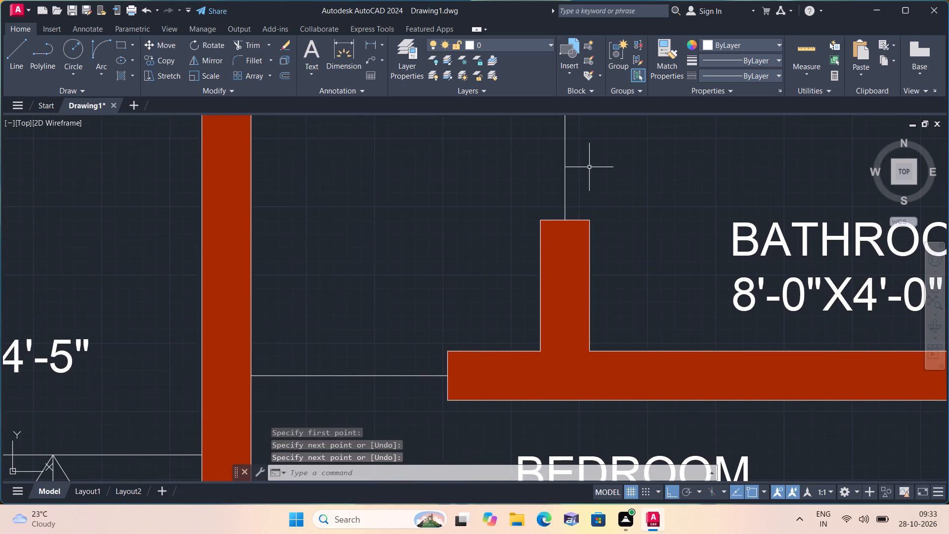
key("space")
middle_click_drag(430, 333, 522, 193)
scroll(426, 226, "up", 1)
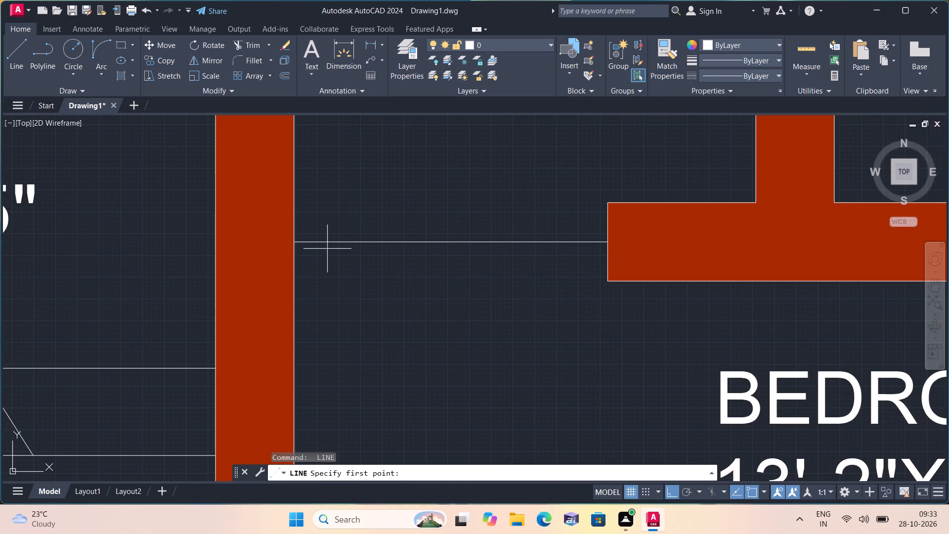
scroll(301, 244, "up", 2)
left_click(289, 239)
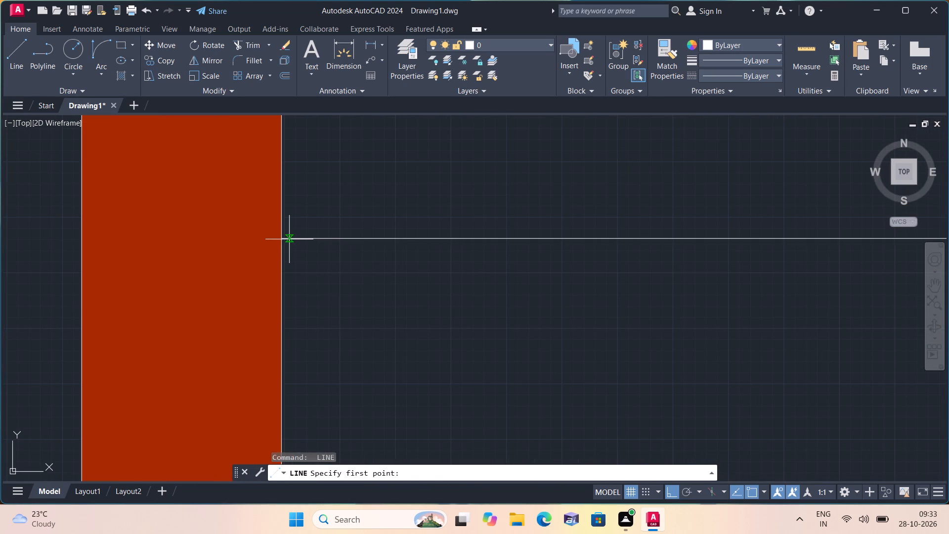
middle_click_drag(310, 294, 313, 243)
scroll(313, 243, "down", 1)
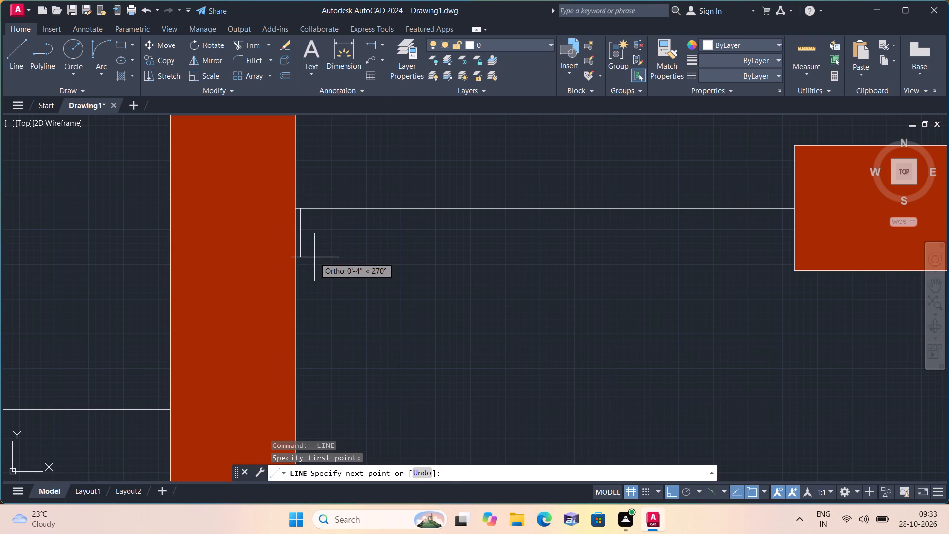
type("3'")
key("space")
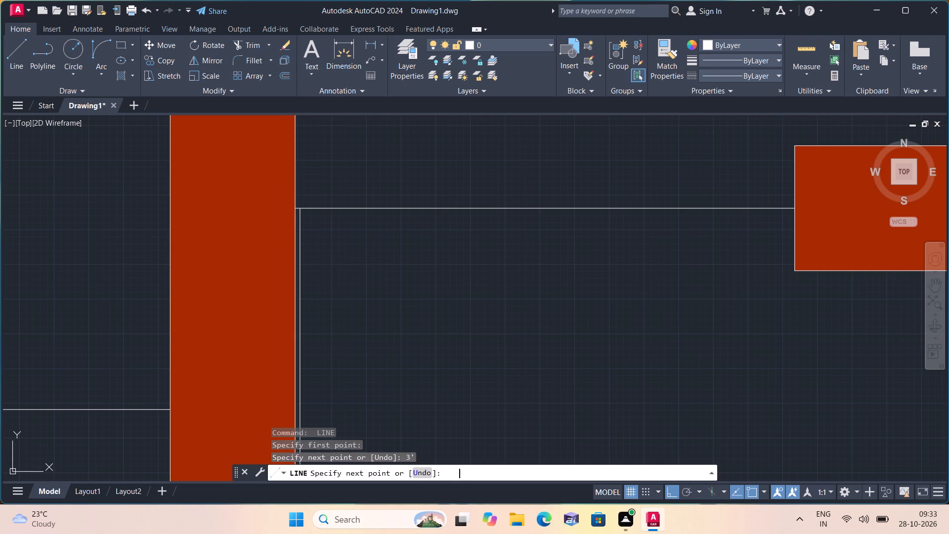
key("space")
Draw the right unit's 8'-0"X4'-0" bathroom door leaf as a 2' line into the room from the threshold, just below the wall.
scroll(324, 258, "down", 4)
scroll(427, 206, "up", 1)
middle_click_drag(427, 206, 457, 319)
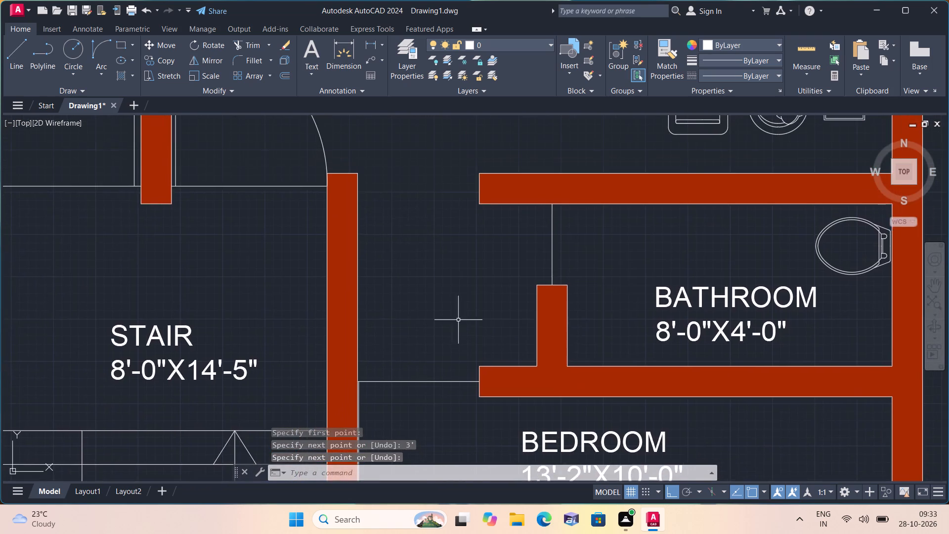
scroll(552, 215, "up", 3)
key("space")
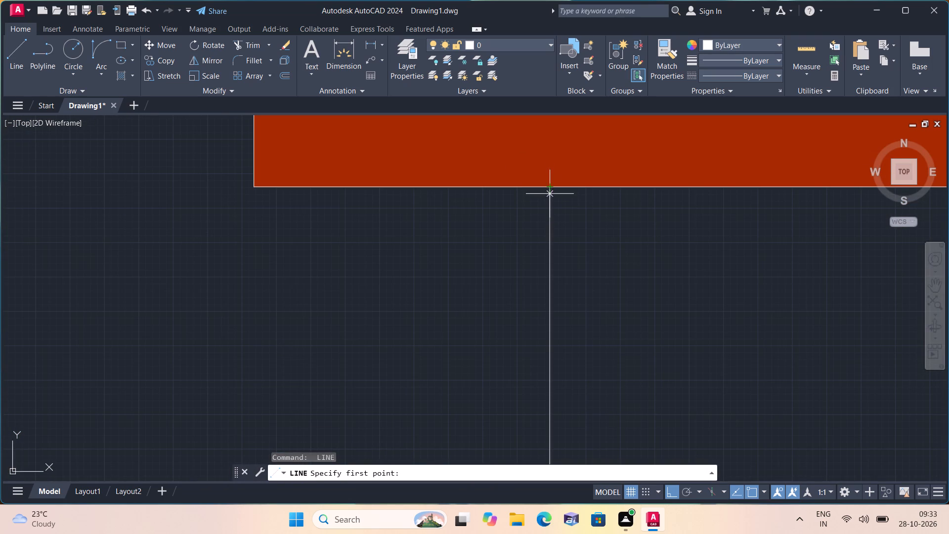
scroll(550, 195, "up", 1)
left_click(550, 193)
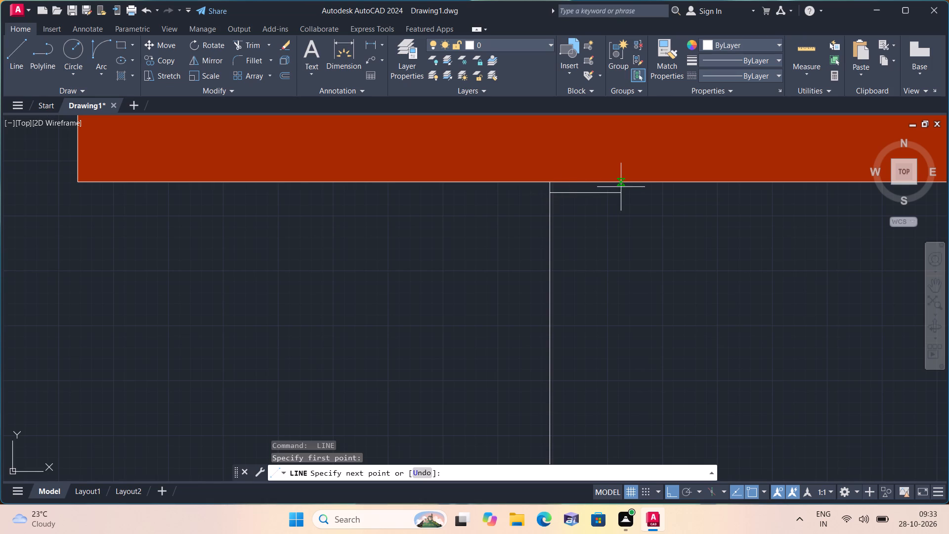
type("2'")
key("space")
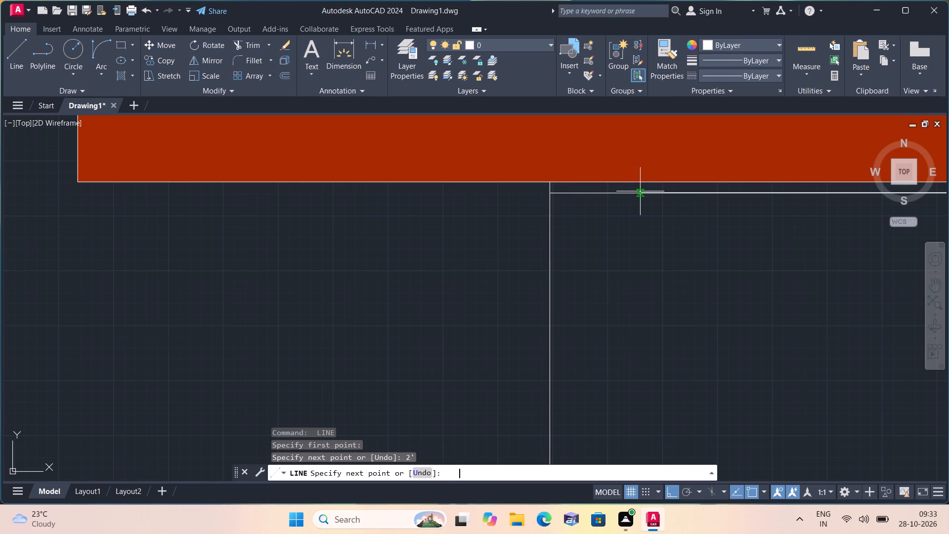
key("Escape")
Draw the right unit's 8'-0"X4'-0" bathroom door swing as a Start, End, Direction arc from the leaf's free end to the wall stub's top midpoint.
scroll(640, 191, "down", 5)
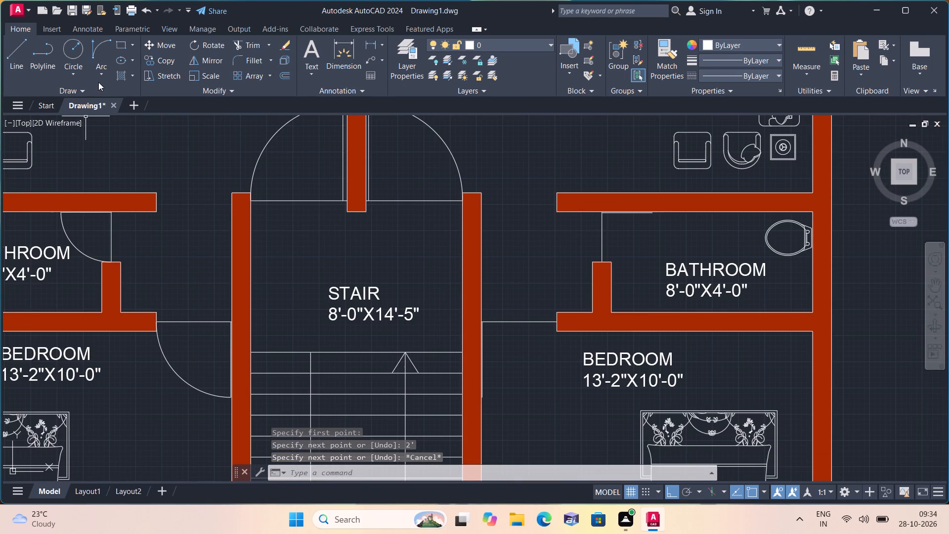
left_click(96, 68)
left_click(134, 223)
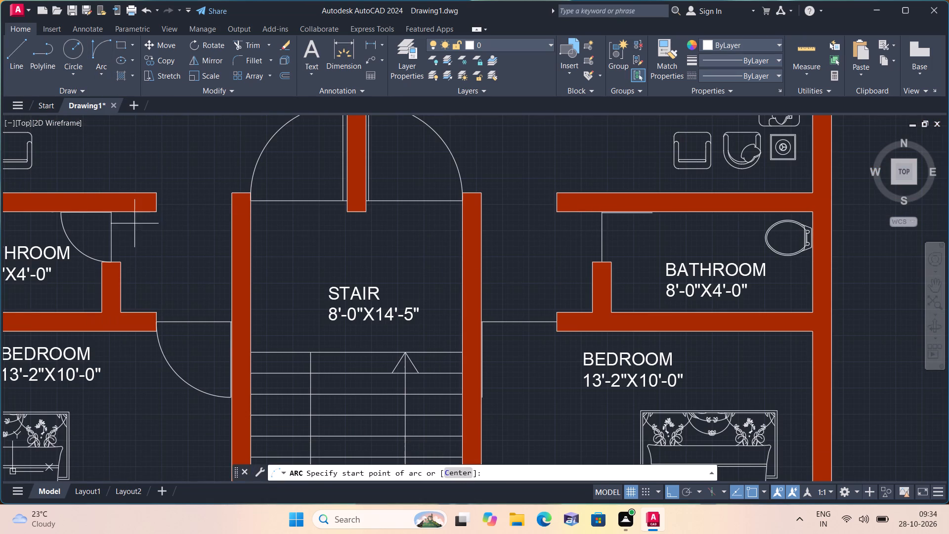
scroll(654, 208, "up", 1)
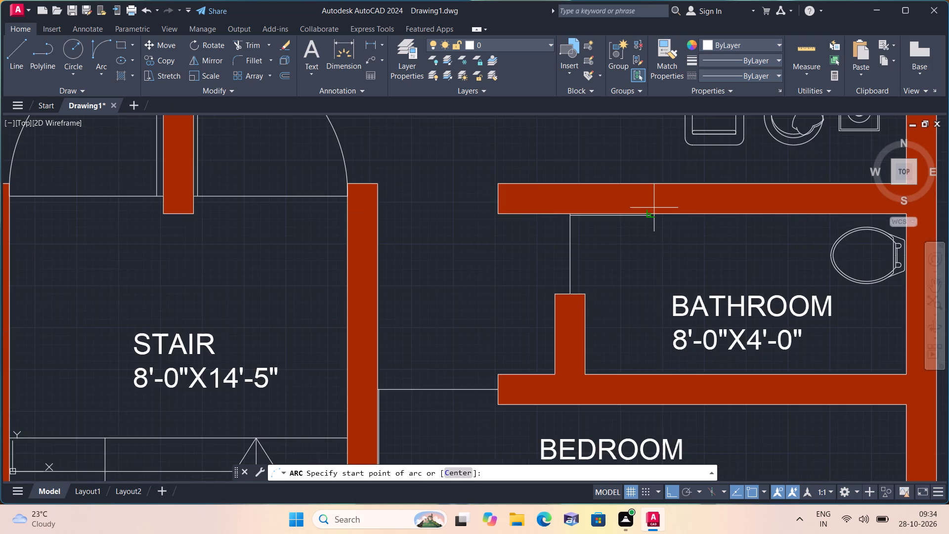
scroll(628, 232, "up", 2)
left_click(688, 192)
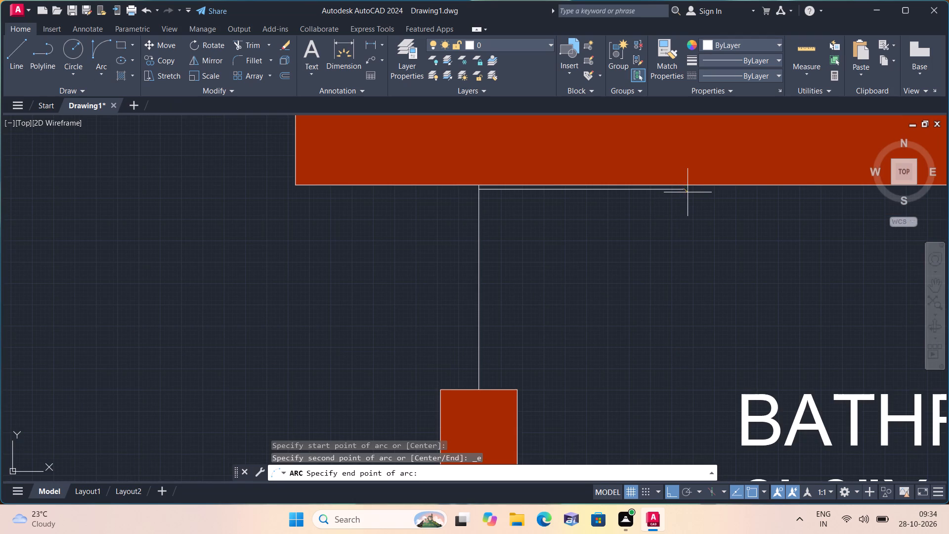
left_click(479, 390)
left_click(603, 315)
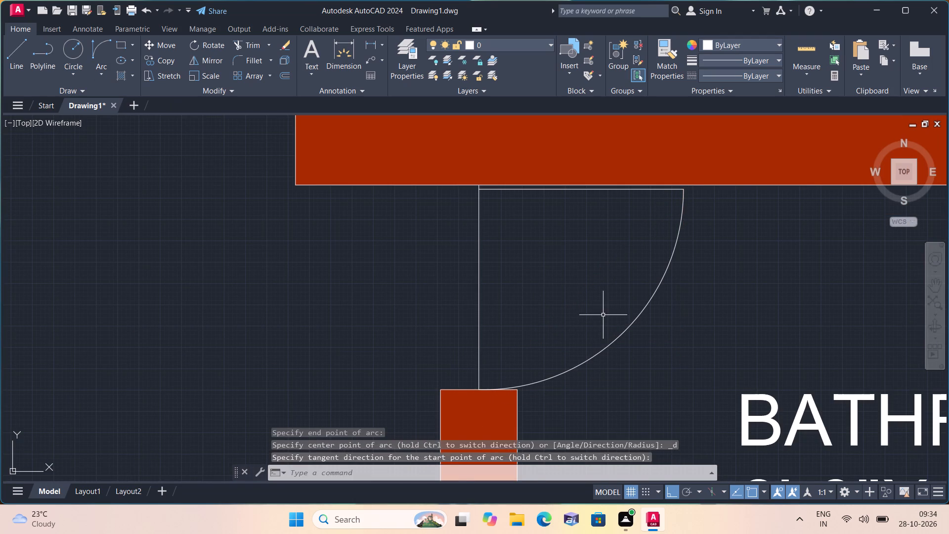
Draw the right unit's 13'-2"X10'-0" bedroom door swing as a Start, End, Direction arc from the leaf's lower end to the threshold's wall-end midpoint.
left_click(104, 70)
left_click(164, 227)
scroll(164, 227, "down", 1)
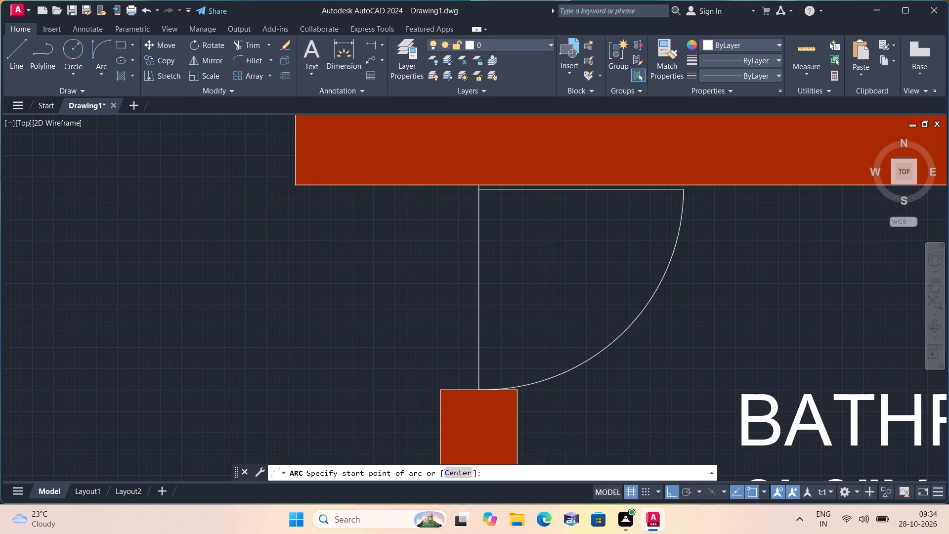
scroll(173, 233, "down", 1)
middle_click_drag(189, 249, 376, 164)
scroll(376, 164, "down", 1)
scroll(330, 318, "up", 3)
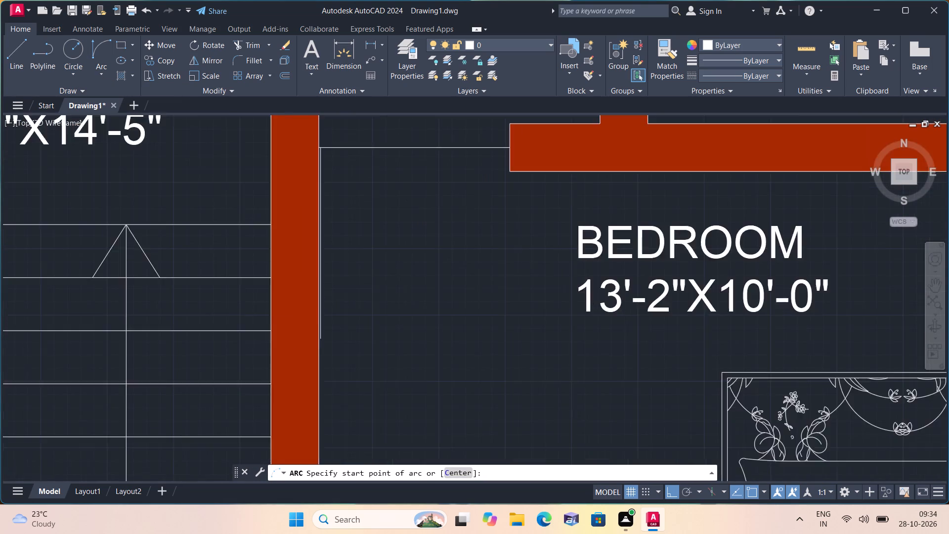
left_click(335, 346)
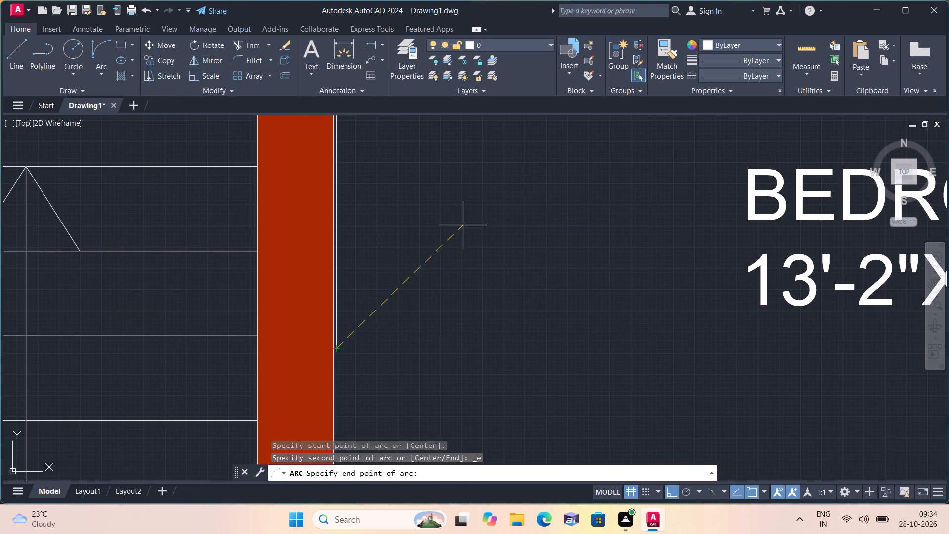
middle_click_drag(466, 189, 420, 366)
scroll(420, 366, "down", 2)
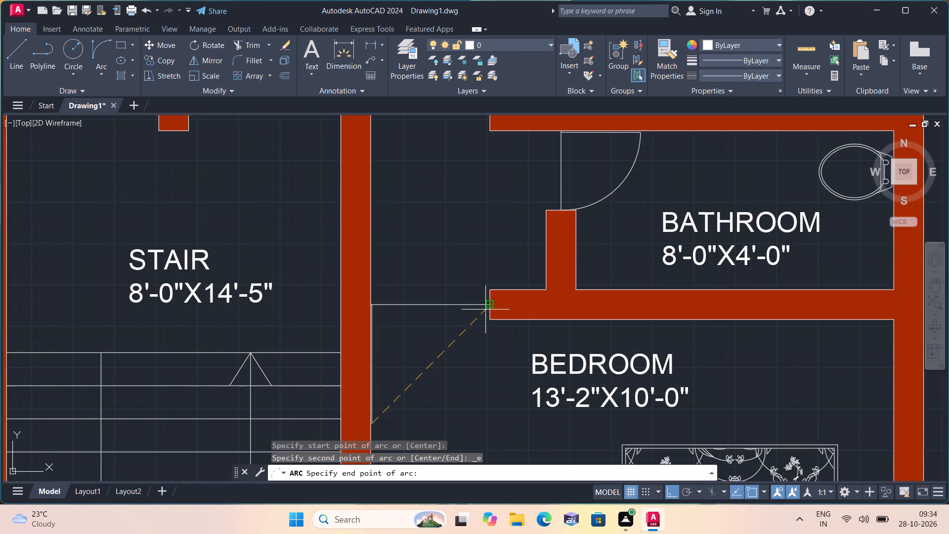
left_click(487, 308)
left_click(473, 341)
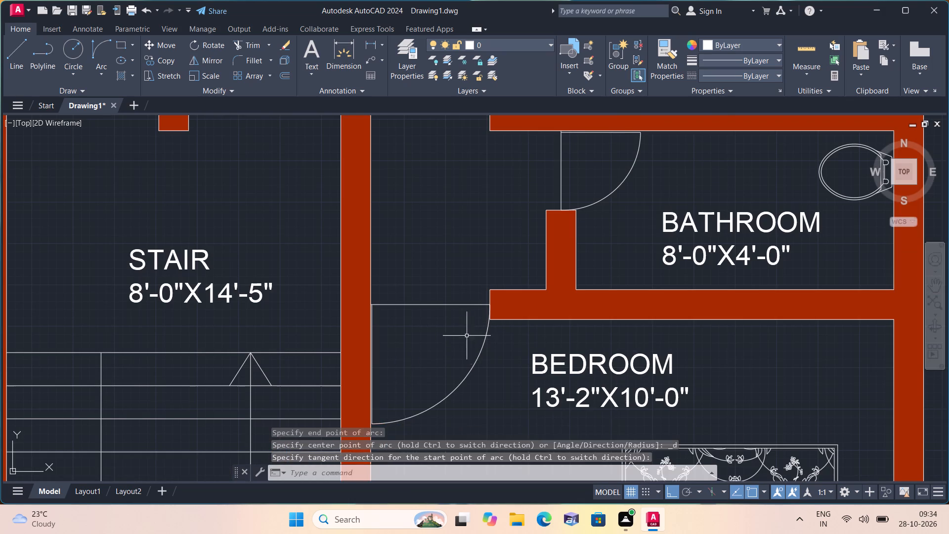
Draw the left unit's 12'-0"X11'-0" bedroom door swing as a Start, End, Direction arc from the leaf's free end to the threshold's lower end.
scroll(450, 319, "down", 1)
middle_click_drag(451, 320, 473, 200)
scroll(475, 195, "down", 1)
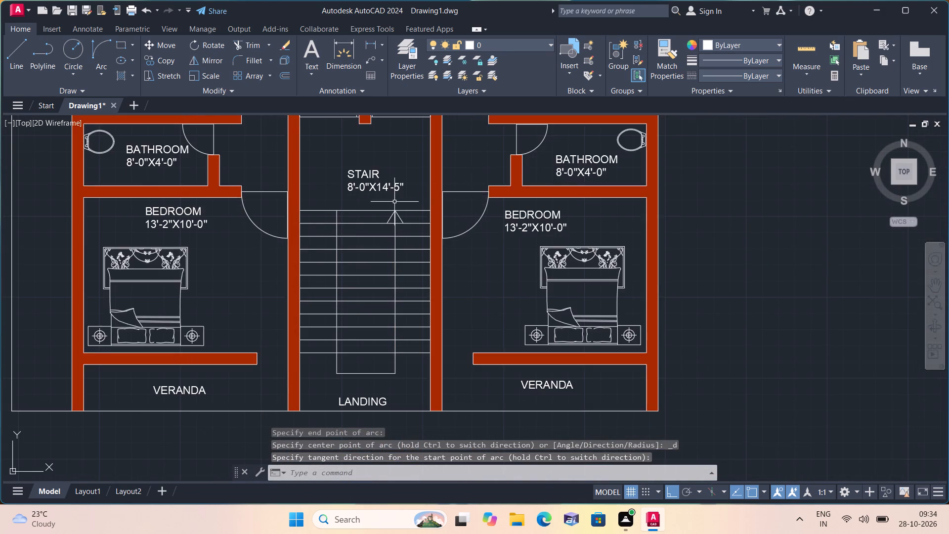
scroll(389, 195, "down", 1)
middle_click_drag(388, 195, 459, 344)
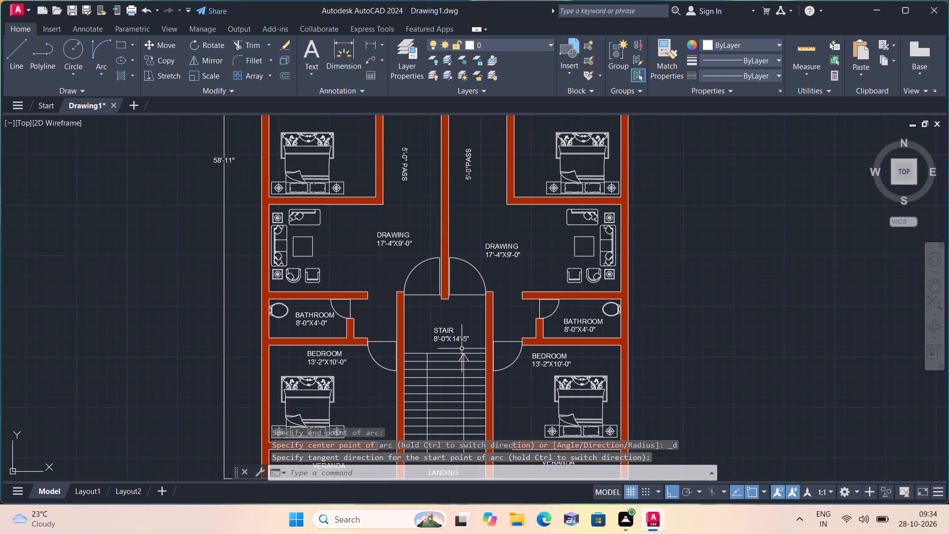
middle_click_drag(425, 289, 438, 371)
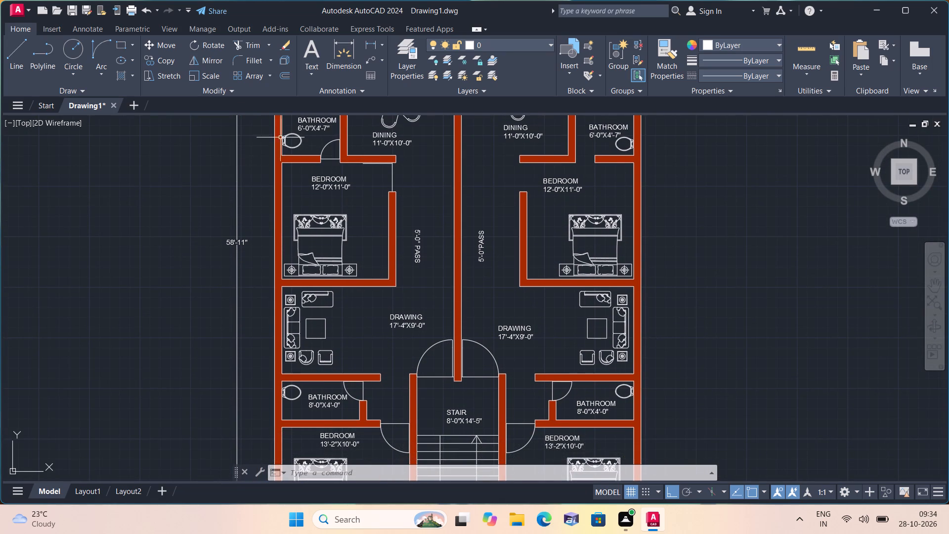
left_click(109, 72)
left_click(146, 229)
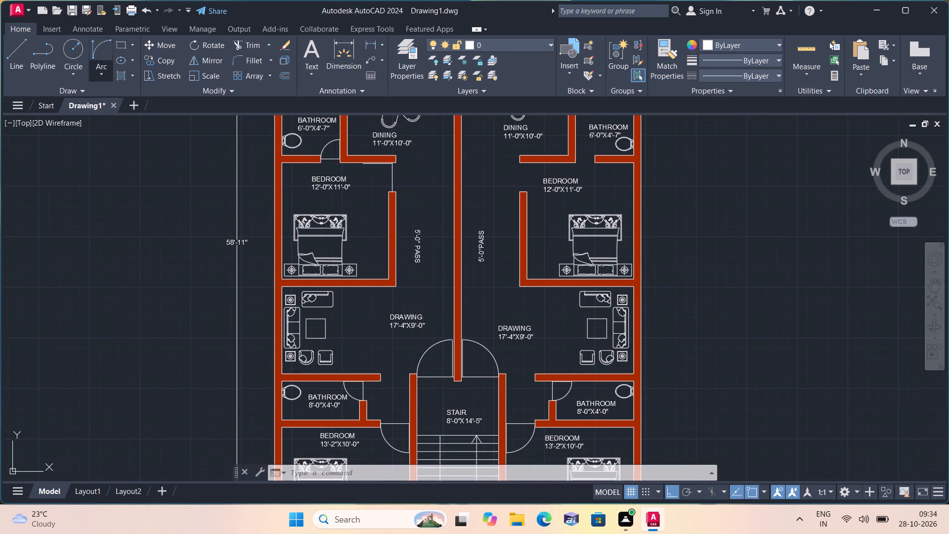
scroll(341, 174, "up", 1)
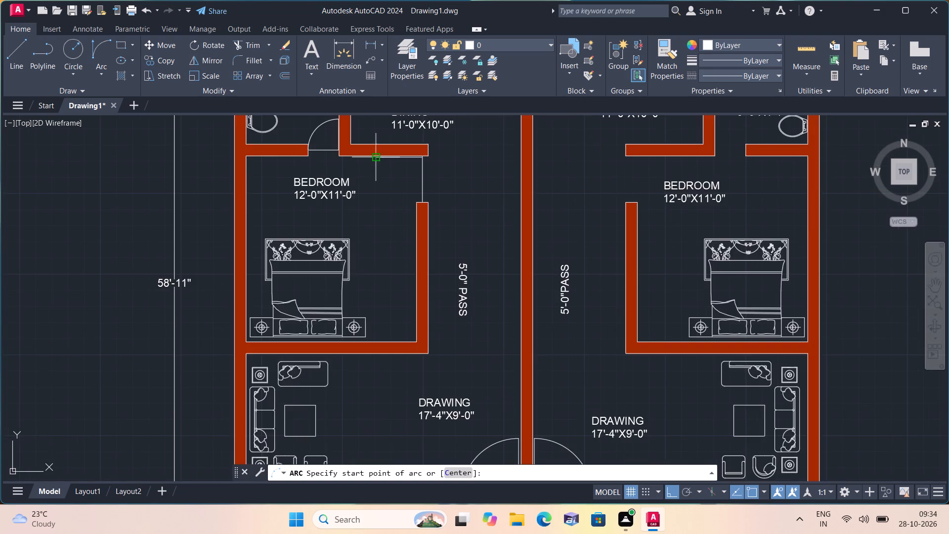
scroll(376, 158, "up", 3)
left_click(369, 157)
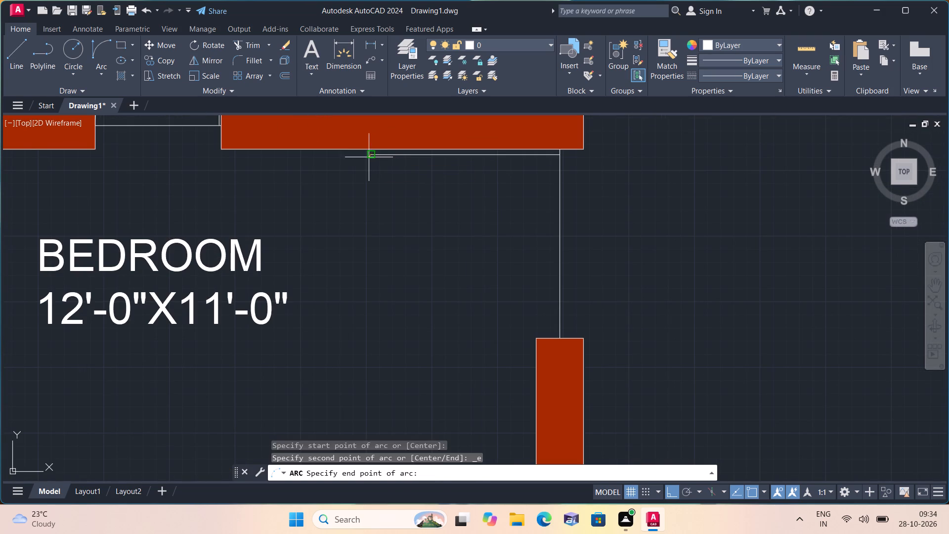
left_click(562, 339)
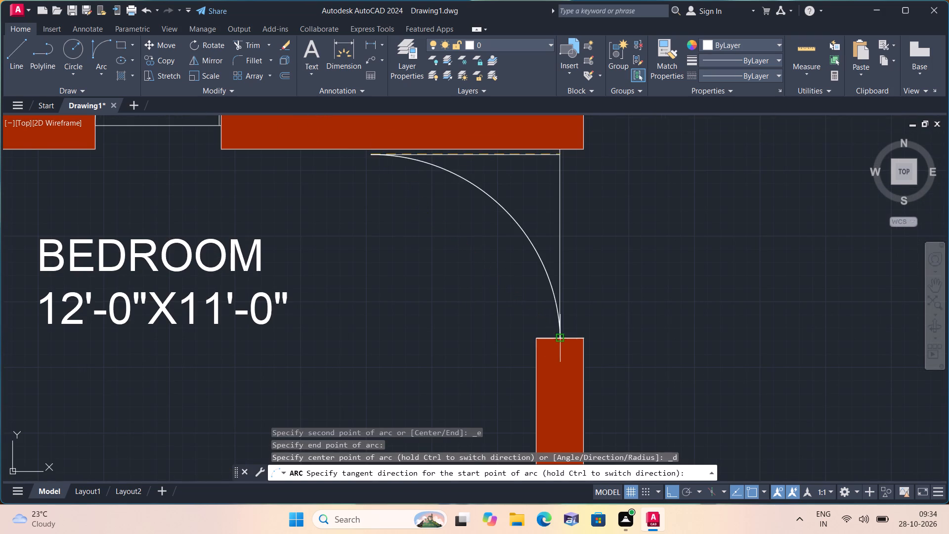
left_click(475, 322)
Draw a threshold line across the right unit's kitchen door opening, from the dining wall end's midpoint to the kitchen-bedroom partition wall.
middle_click_drag(498, 270, 304, 320)
scroll(304, 320, "down", 2)
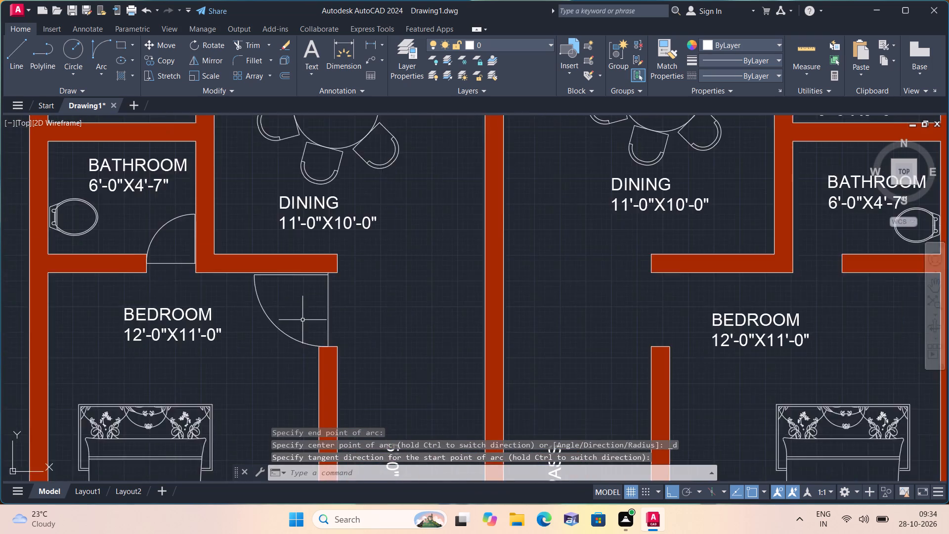
scroll(302, 319, "down", 1)
scroll(371, 305, "down", 1)
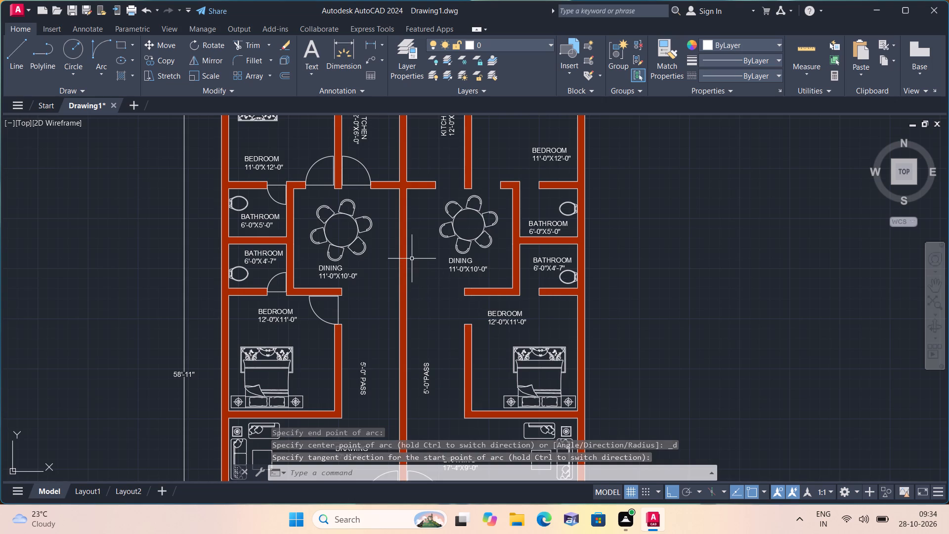
key("l")
key("space")
scroll(417, 225, "up", 2)
middle_click_drag(450, 170, 456, 287)
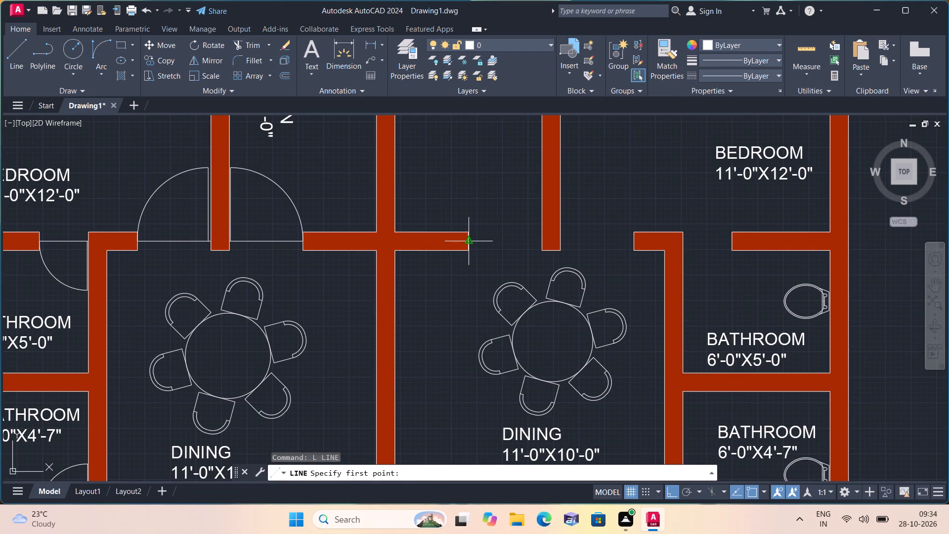
left_click(468, 242)
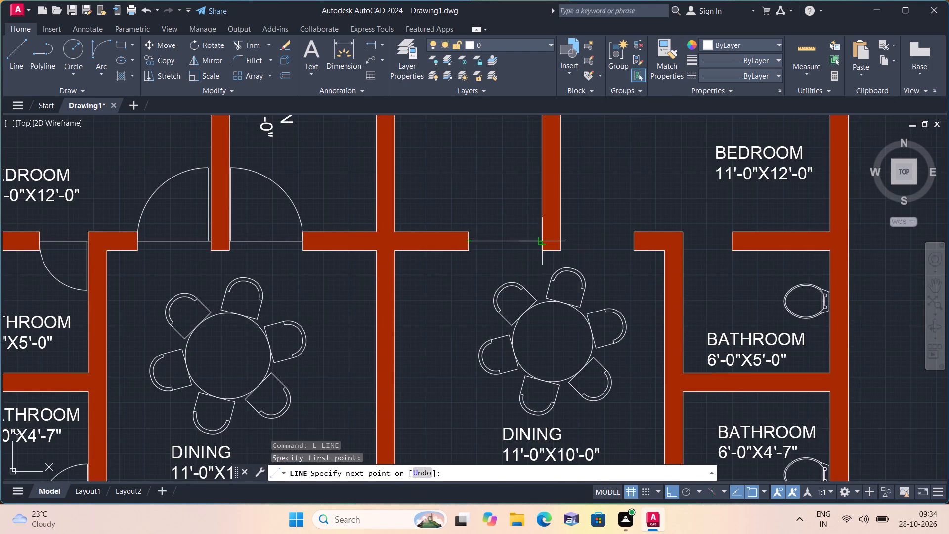
left_click(540, 240)
key("space")
Draw the right unit's kitchen door leaf as a 3' line upward from the threshold, just beside the kitchen-bedroom partition wall.
scroll(540, 240, "up", 2)
key("space")
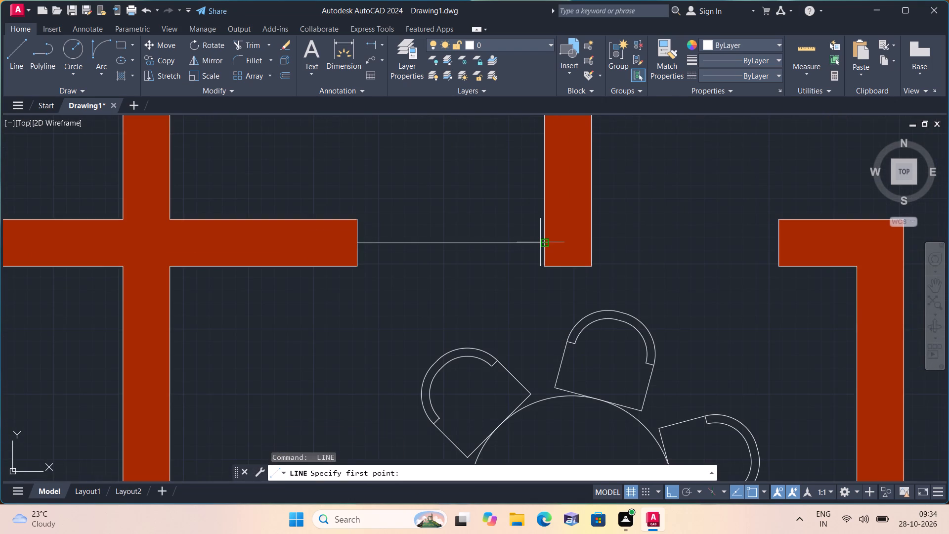
scroll(540, 242, "up", 2)
left_click(543, 242)
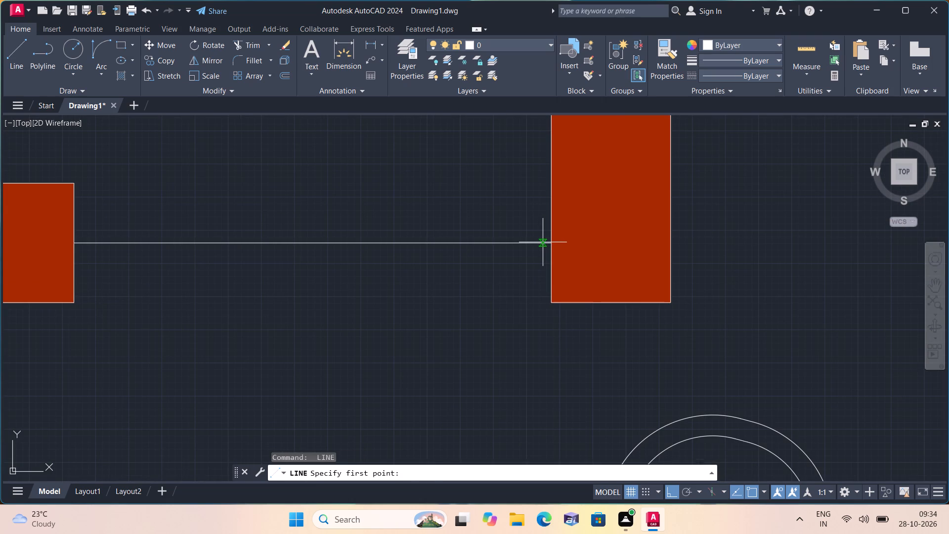
type("3'")
key("space")
key("space")
Draw a threshold line across the right unit's 11'-0"X12'-0" bedroom door opening, from the wall end's midpoint to the kitchen-bedroom partition wall.
scroll(530, 202, "down", 2)
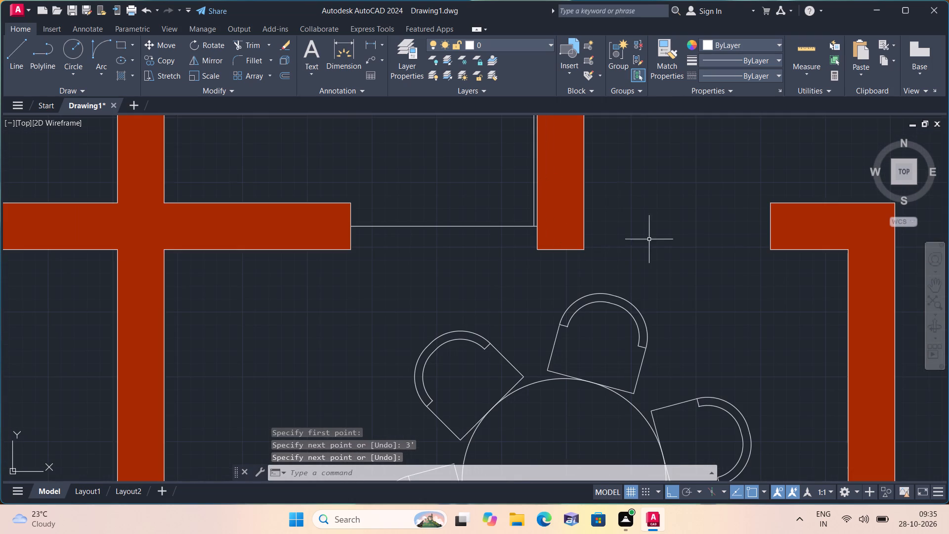
key("space")
left_click(774, 225)
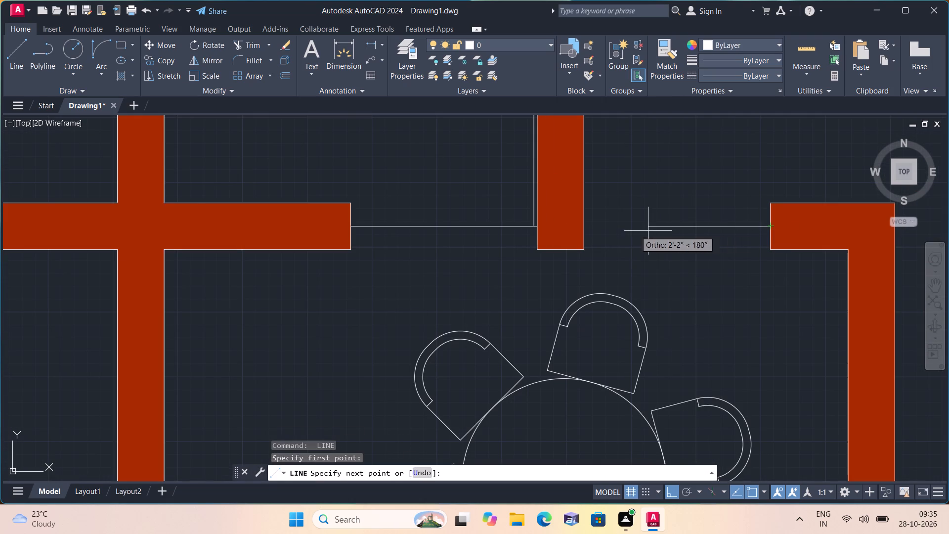
left_click(589, 225)
key("space")
Draw the right unit's 11'-0"X12'-0" bedroom door leaf as a 3' line upward from the threshold, just beside the kitchen-bedroom partition wall.
scroll(589, 225, "up", 1)
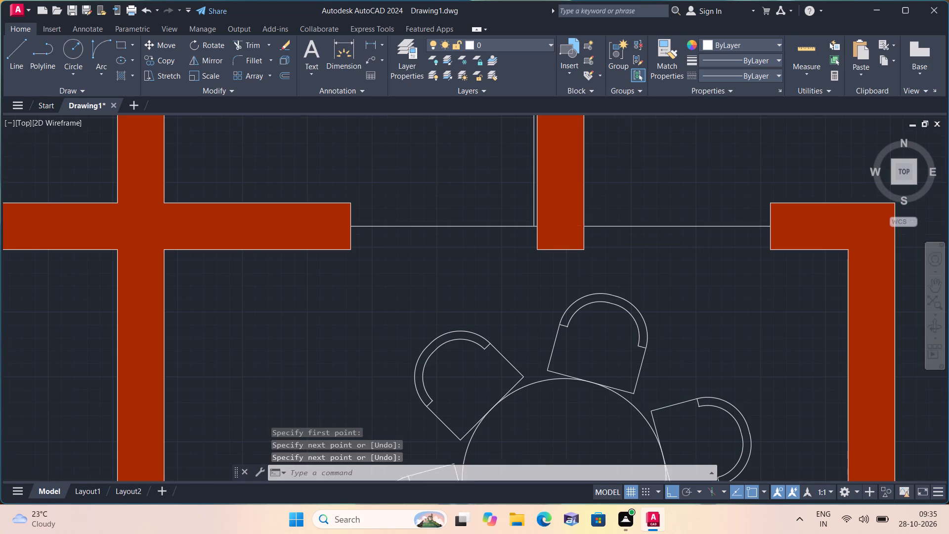
scroll(591, 226, "up", 1)
key("space")
left_click(582, 227)
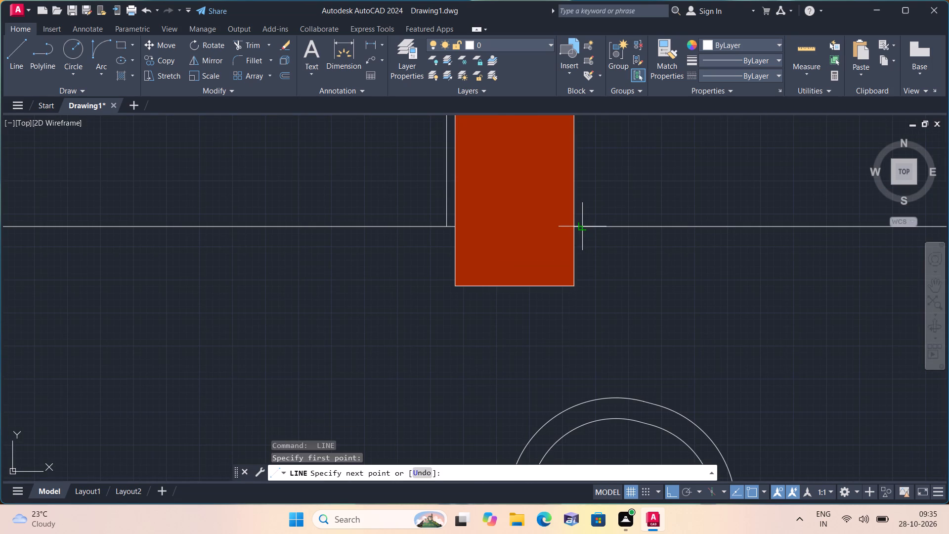
middle_click_drag(587, 170, 598, 310)
scroll(598, 310, "down", 1)
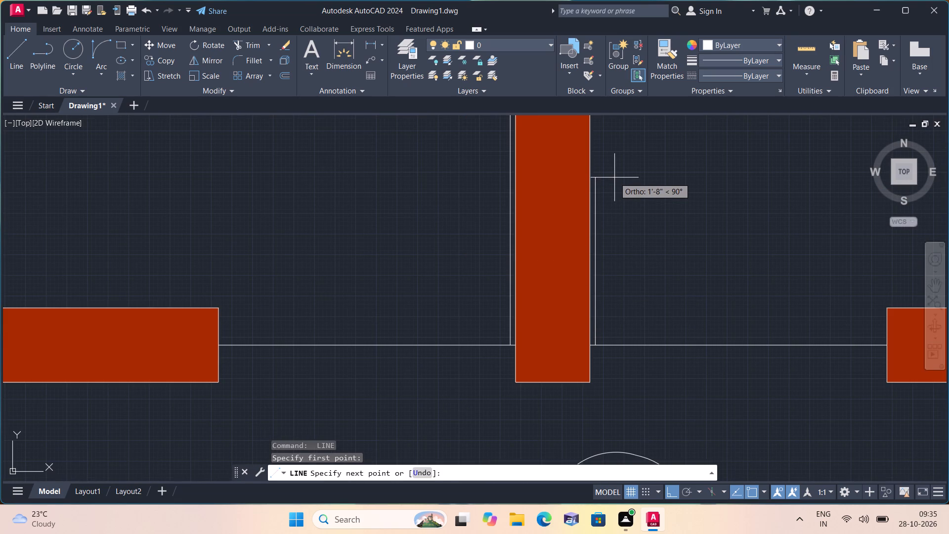
type("3'")
key("space")
key("space")
Draw a threshold line across the right unit's 6'-0"X5'-0" bathroom door opening, from the wall end's midpoint to the dining-bathroom wall.
scroll(615, 182, "down", 4)
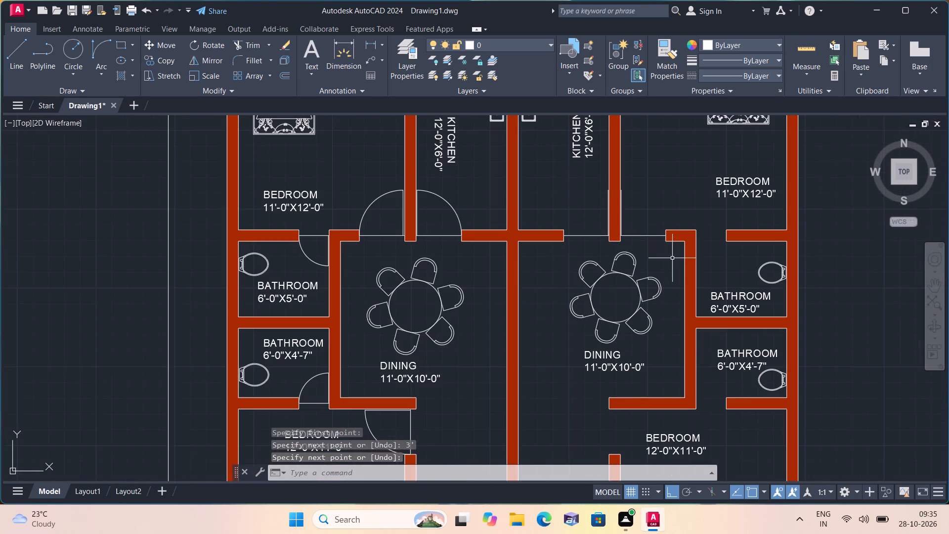
middle_click_drag(667, 258, 555, 270)
scroll(590, 244, "up", 3)
key("space")
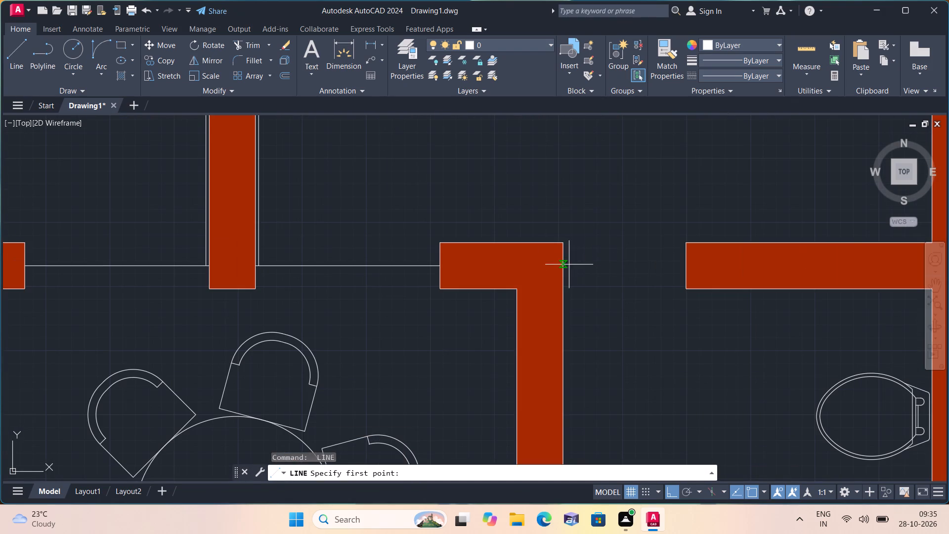
left_click(685, 265)
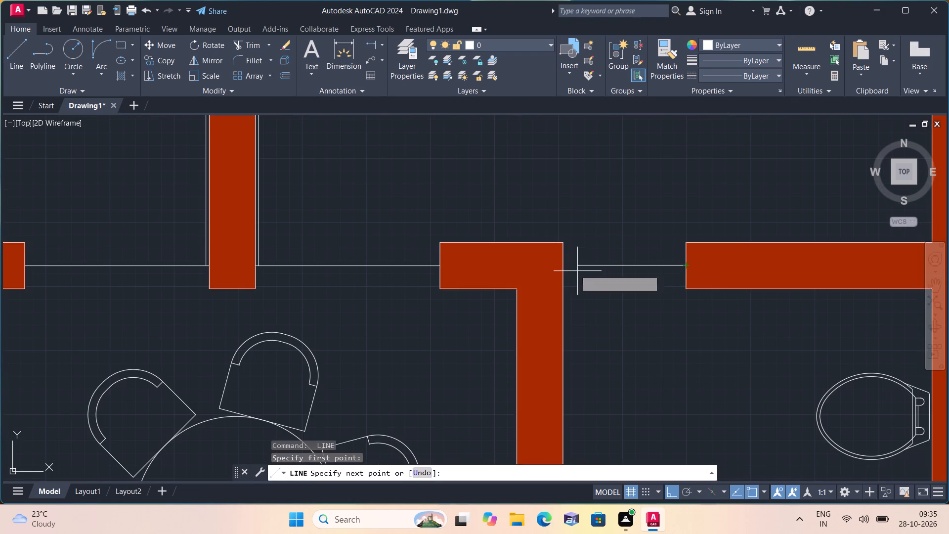
left_click(563, 266)
key("space")
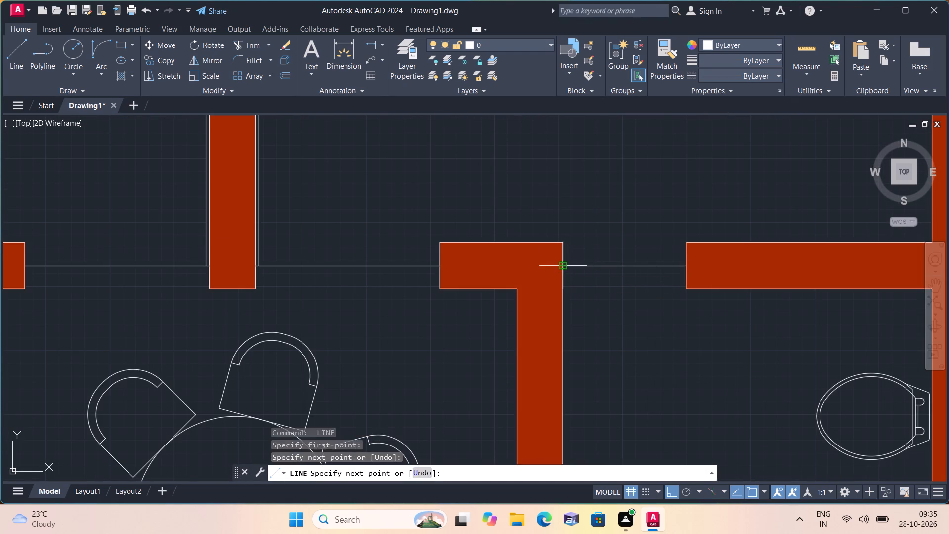
Draw the right unit's 6'-0"X5'-0" bathroom door leaf as a 2' line downward from the threshold, just beside the dining-bathroom wall.
scroll(563, 266, "up", 2)
key("space")
scroll(566, 264, "up", 1)
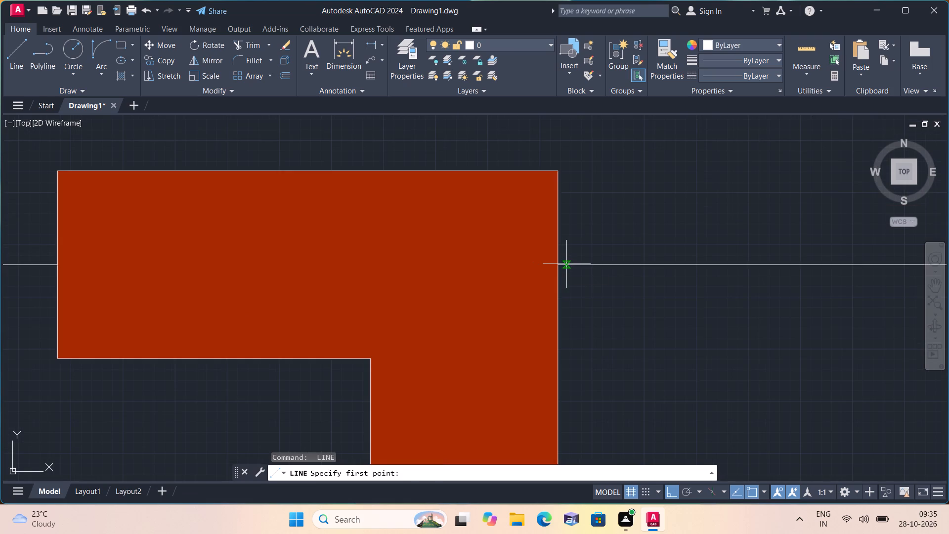
left_click(566, 264)
middle_click_drag(587, 314, 590, 213)
scroll(579, 301, "down", 2)
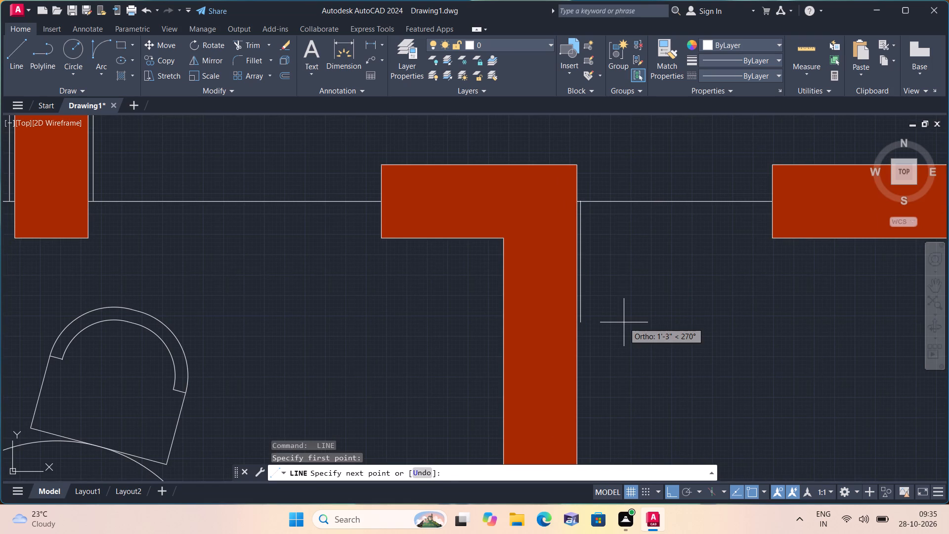
type("2'")
key("space")
key("space")
Draw a threshold line across the right unit's 6'-0"X4'-7" bathroom door opening, from the wall end's midpoint to the dining-bathroom wall.
scroll(663, 346, "down", 3)
middle_click_drag(663, 346, 597, 240)
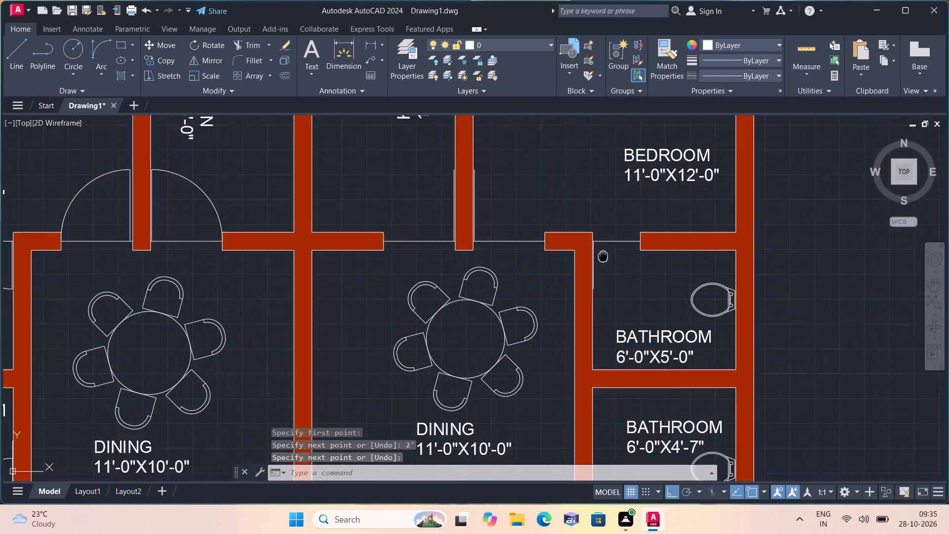
scroll(576, 211, "down", 1)
scroll(597, 366, "up", 2)
middle_click_drag(589, 361, 559, 203)
scroll(559, 200, "down", 1)
key("space")
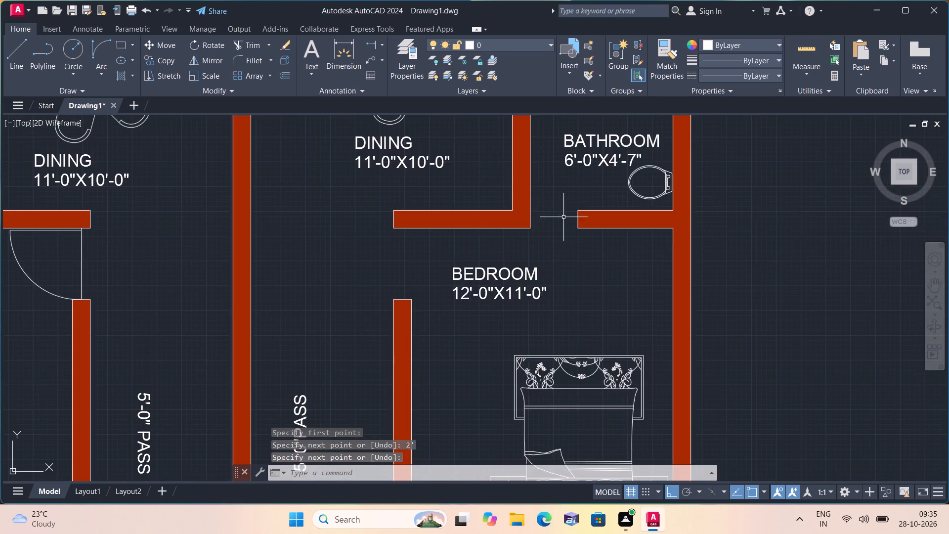
scroll(564, 218, "up", 1)
left_click(586, 221)
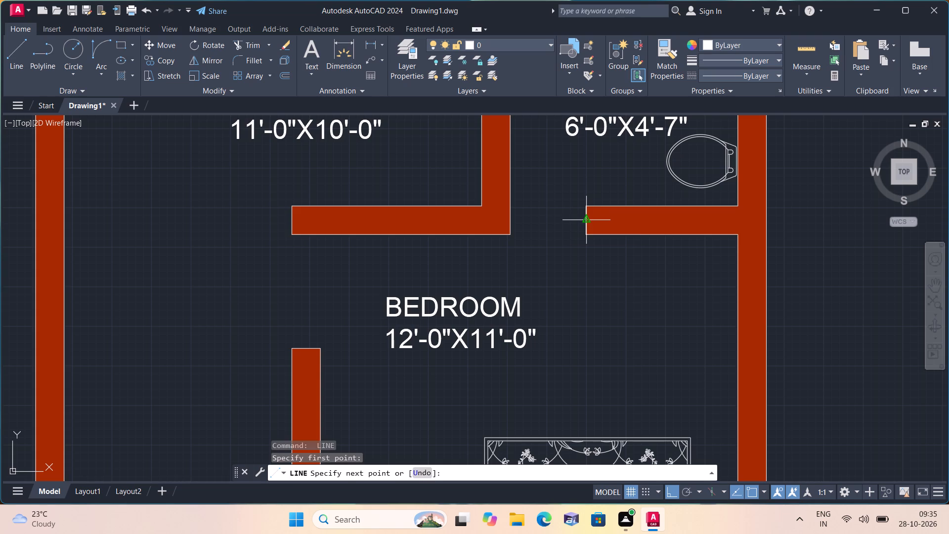
left_click(511, 224)
key("space")
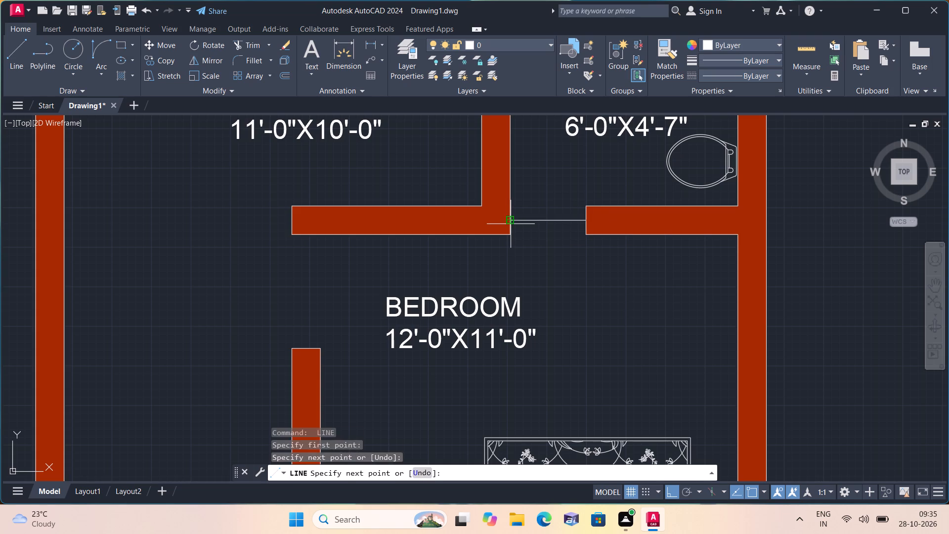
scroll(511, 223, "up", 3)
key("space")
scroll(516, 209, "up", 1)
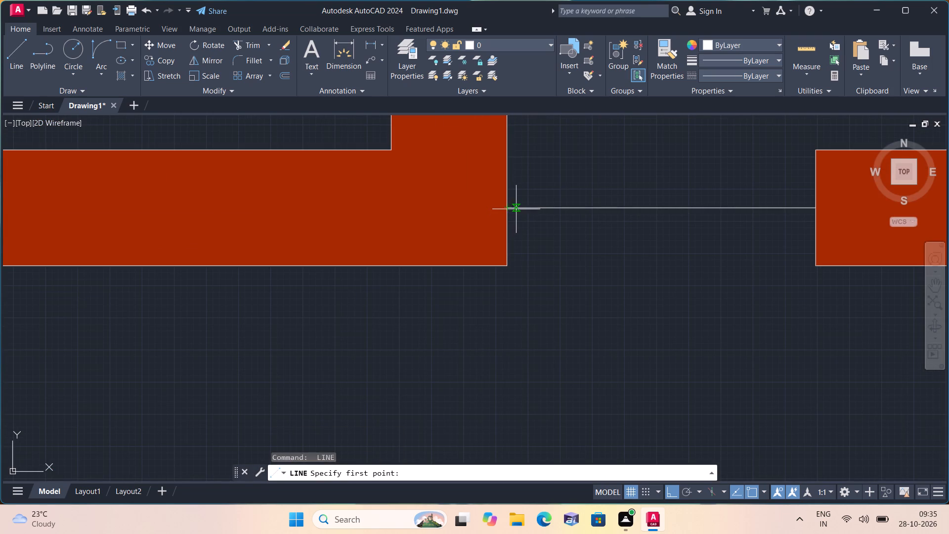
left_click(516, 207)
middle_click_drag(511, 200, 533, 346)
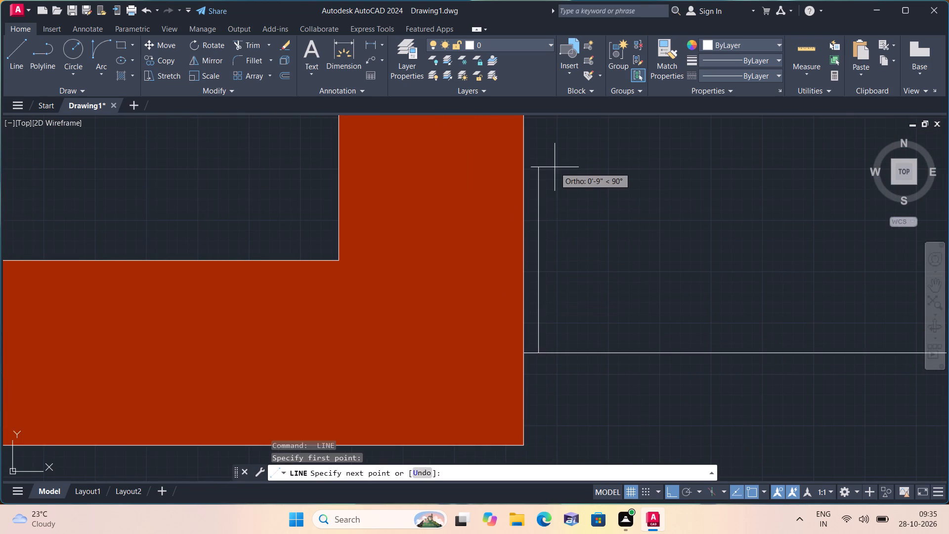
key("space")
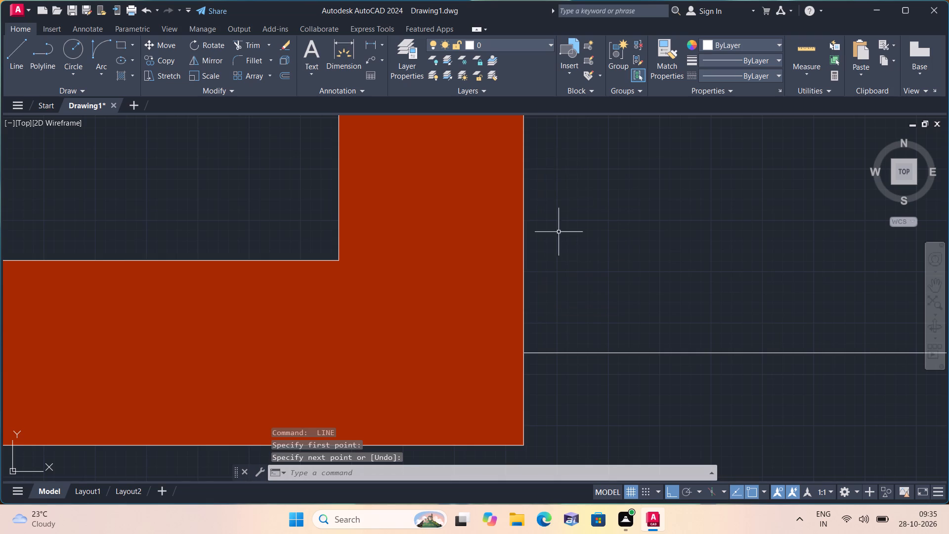
Draw the right unit's 6'-0"X4'-7" bathroom door leaf as a 2' line upward from the threshold, just beside the dining-bathroom wall.
scroll(543, 308, "up", 1)
key("space")
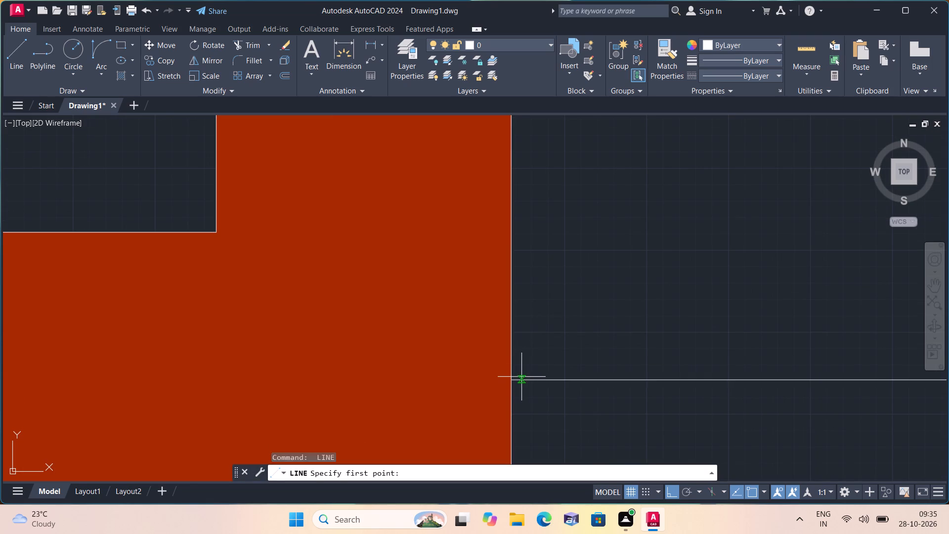
left_click(519, 381)
type("2'")
key("space")
key("space")
Draw a threshold line across the right unit's 12'-0"X11'-0" bedroom door opening, from the passage wall end's midpoint up to the dining wall.
scroll(540, 219, "down", 4)
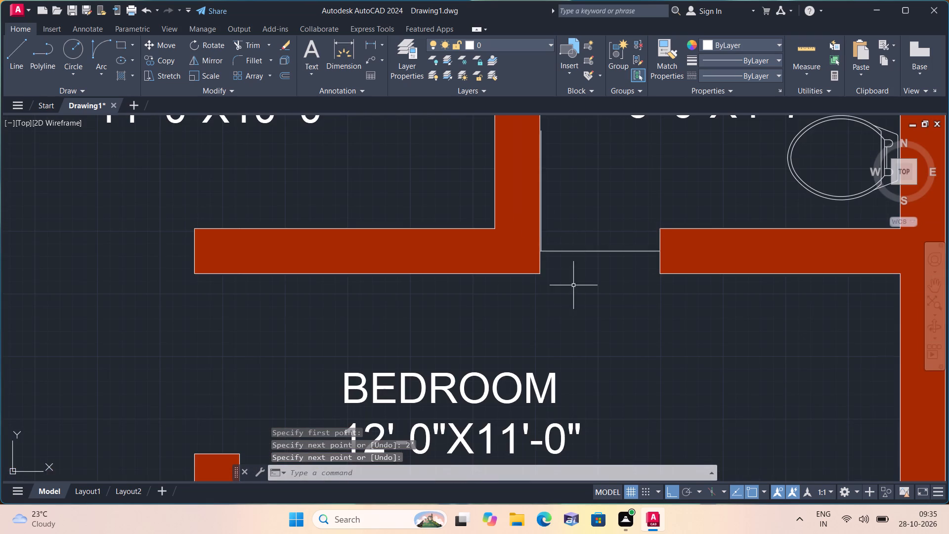
middle_click_drag(565, 281, 561, 223)
scroll(563, 280, "down", 1)
scroll(562, 214, "down", 3)
scroll(521, 232, "up", 3)
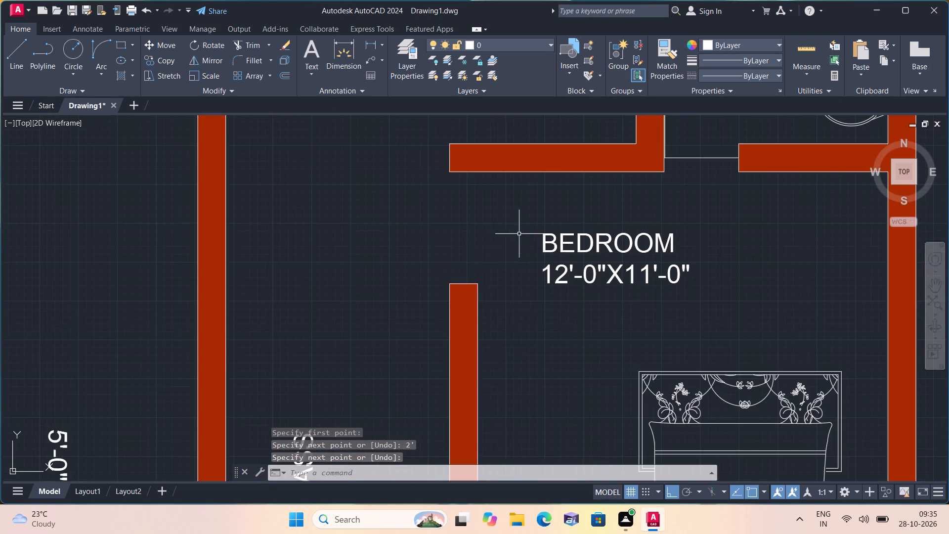
key("space")
left_click(460, 284)
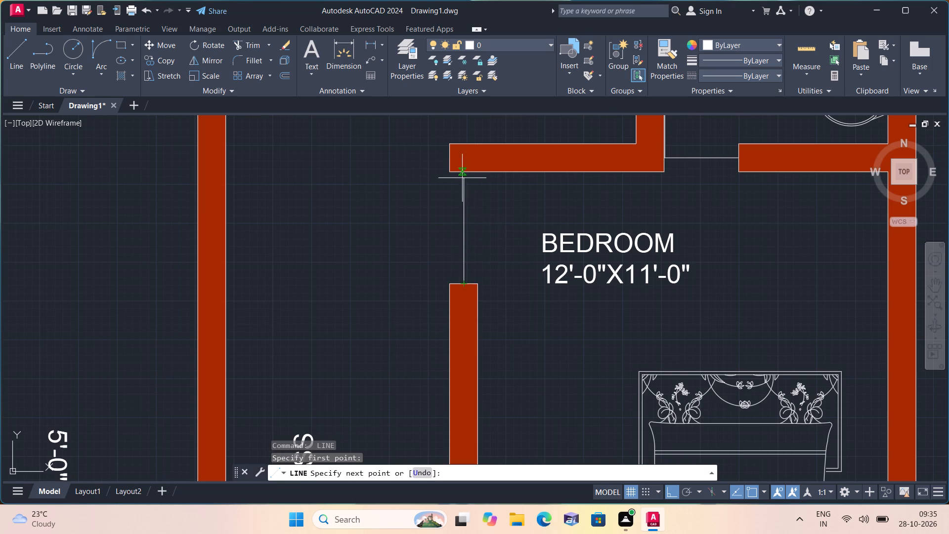
left_click(461, 174)
key("space")
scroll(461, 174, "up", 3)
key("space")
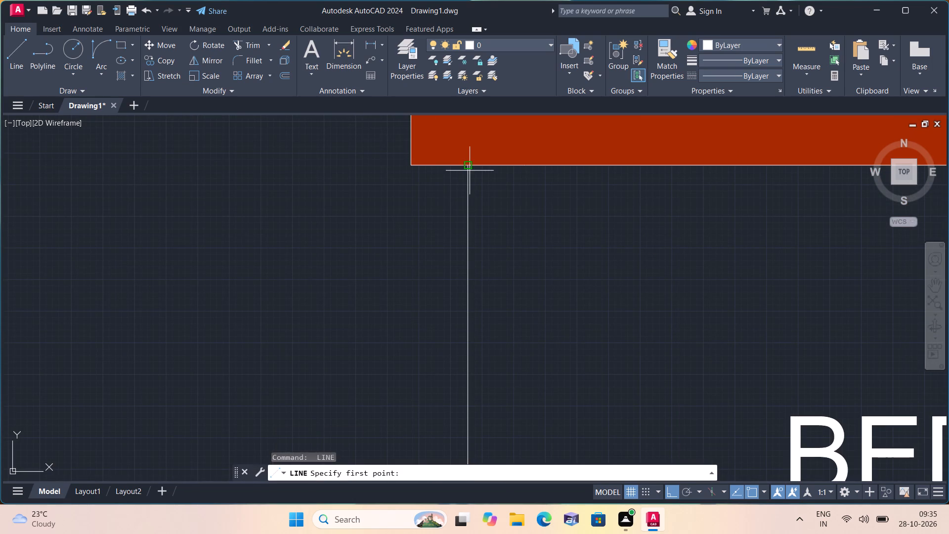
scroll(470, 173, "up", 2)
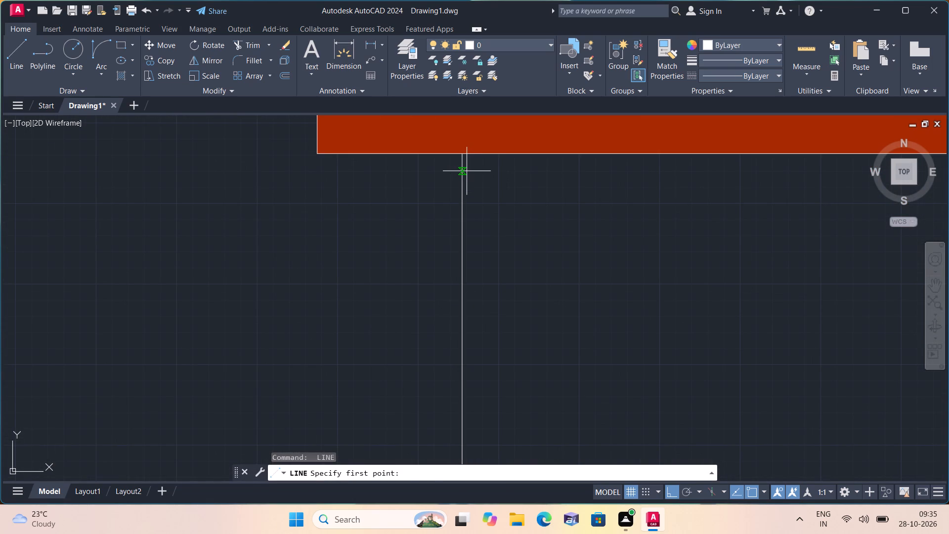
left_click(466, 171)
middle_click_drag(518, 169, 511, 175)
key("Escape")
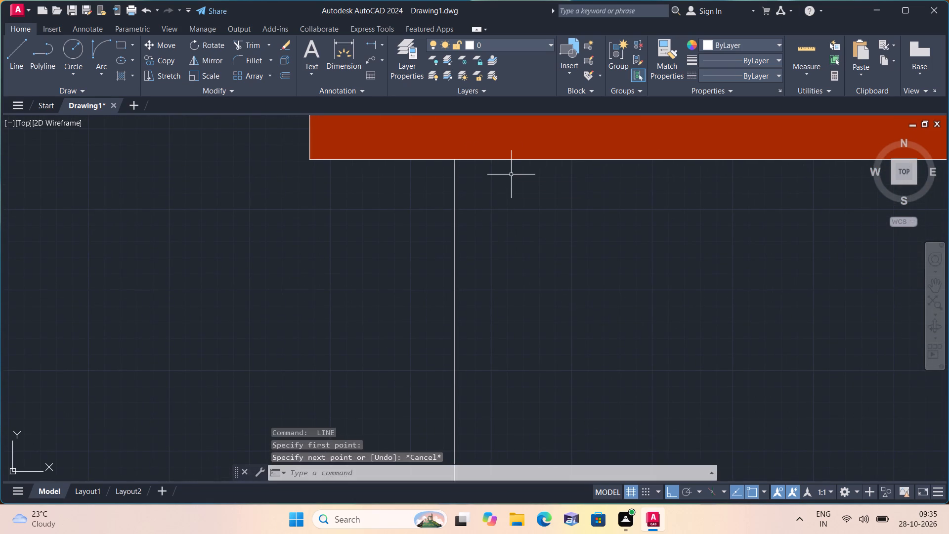
Draw the right unit's 12'-0"X11'-0" bedroom door leaf as a 3' line into the bedroom from the threshold, just below the dining wall.
key("space")
scroll(499, 177, "up", 1)
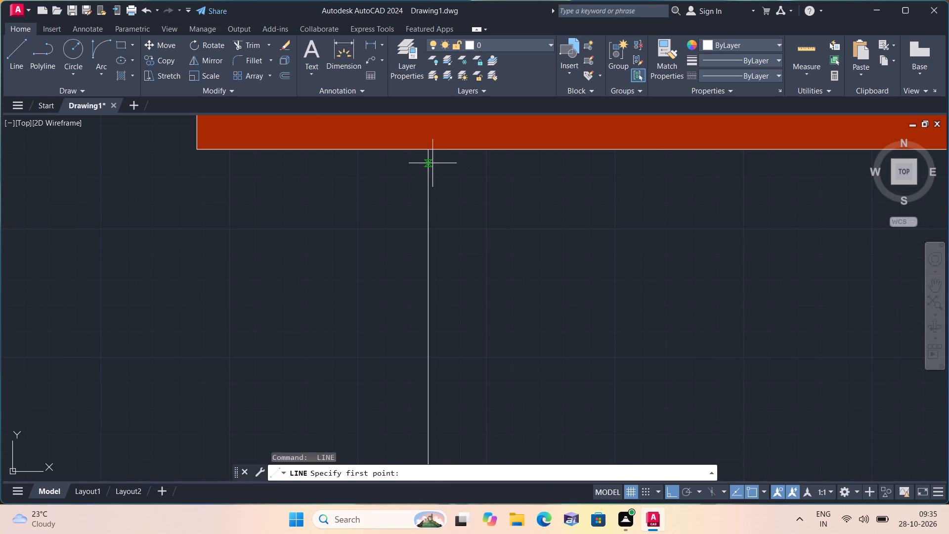
left_click(429, 161)
scroll(465, 167, "down", 4)
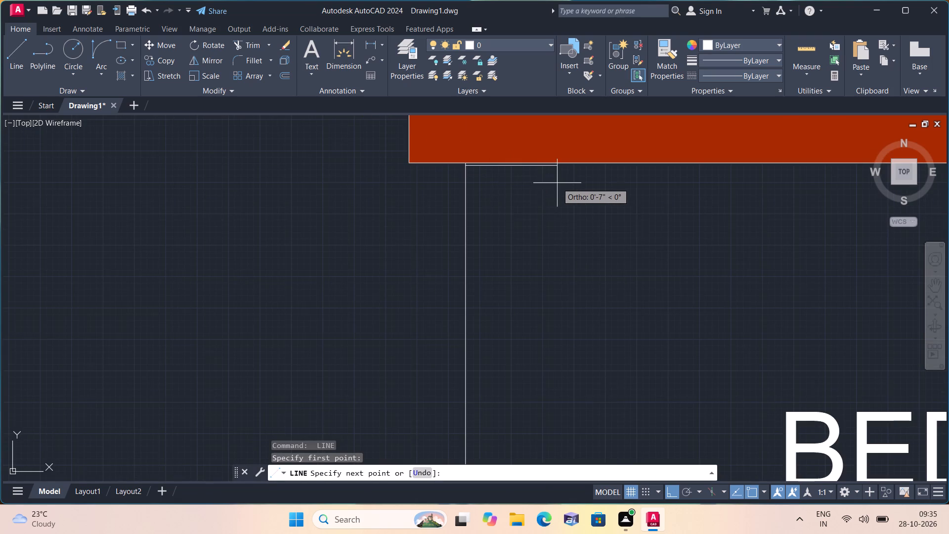
scroll(557, 183, "down", 2)
type("3'")
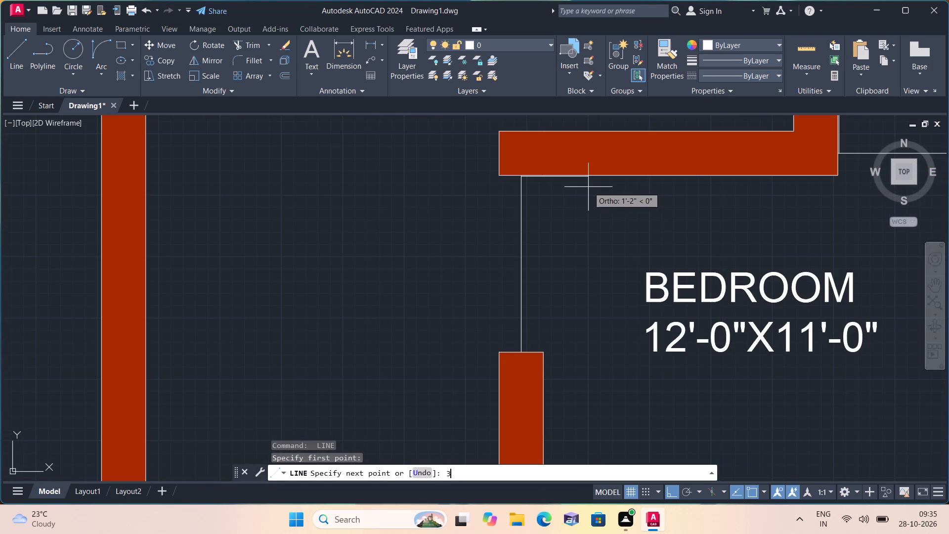
key("space")
key("space")
Draw the right unit's 12'-0"X11'-0" bedroom door swing as a Start, End, Direction arc from the leaf's free end to the passage wall end's midpoint.
scroll(584, 204, "down", 2)
middle_click_drag(612, 264, 513, 186)
scroll(611, 264, "down", 1)
scroll(513, 186, "down", 1)
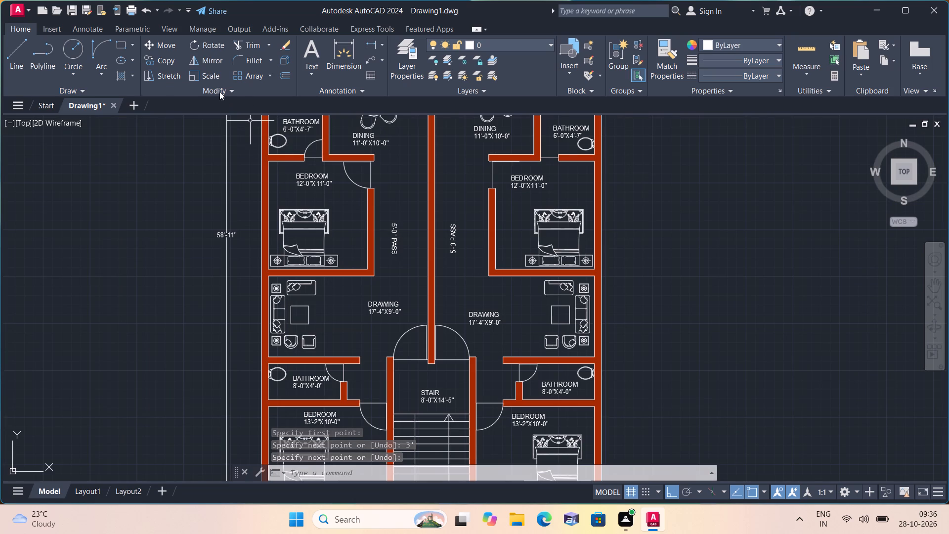
left_click(99, 75)
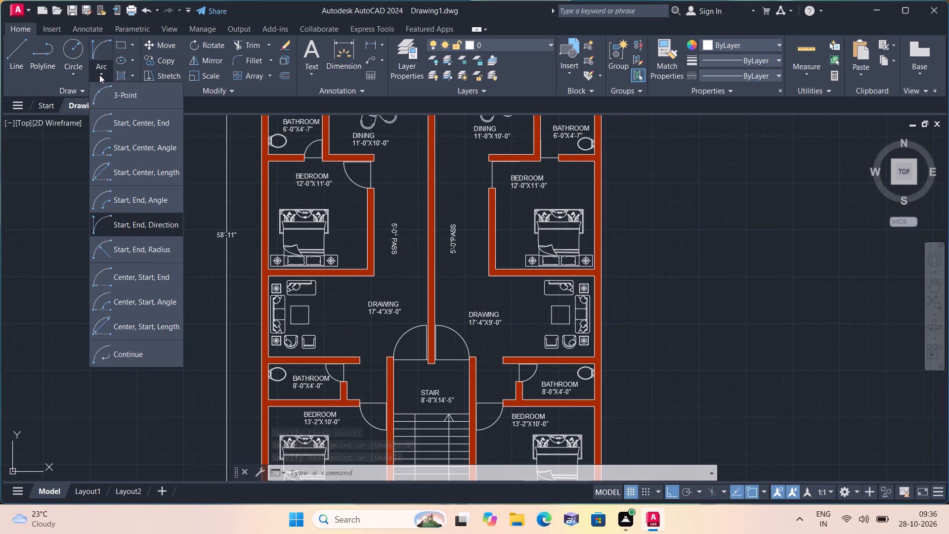
left_click(146, 221)
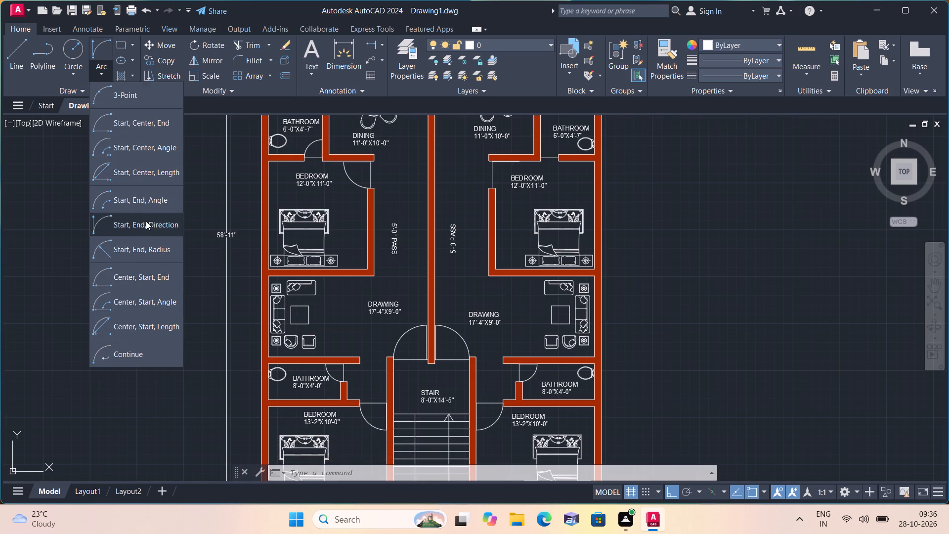
scroll(515, 165, "up", 4)
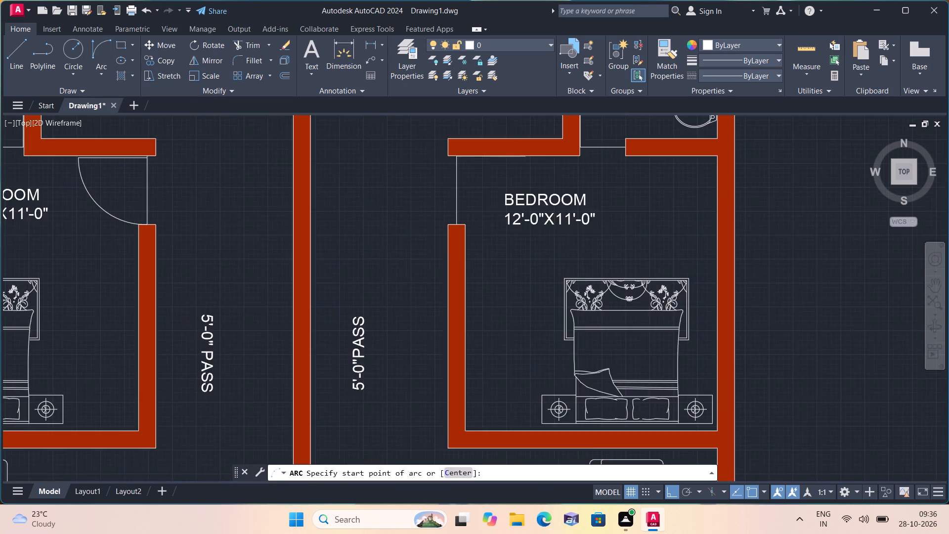
scroll(529, 165, "up", 2)
middle_click_drag(530, 164, 544, 193)
scroll(544, 193, "up", 1)
middle_click_drag(526, 185, 558, 259)
scroll(526, 187, "down", 1)
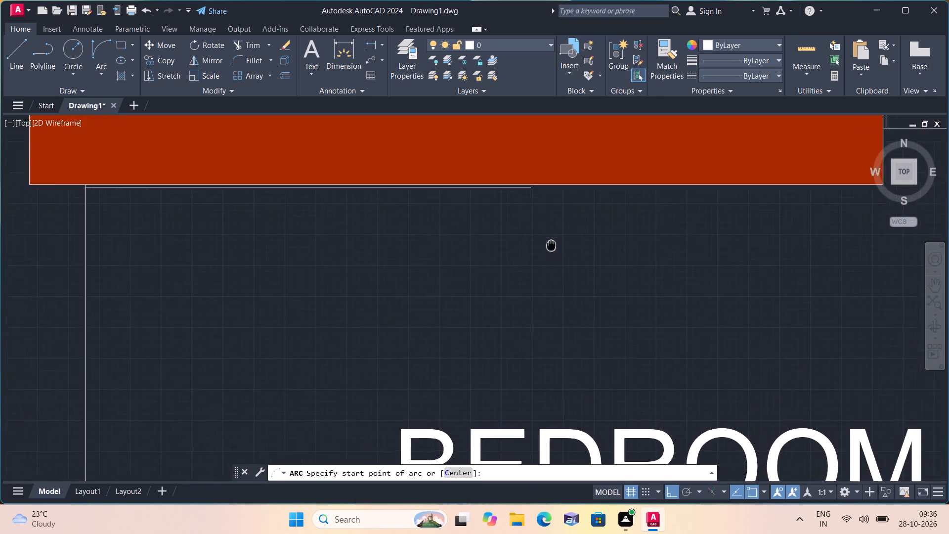
middle_click_drag(558, 259, 563, 269)
left_click(543, 222)
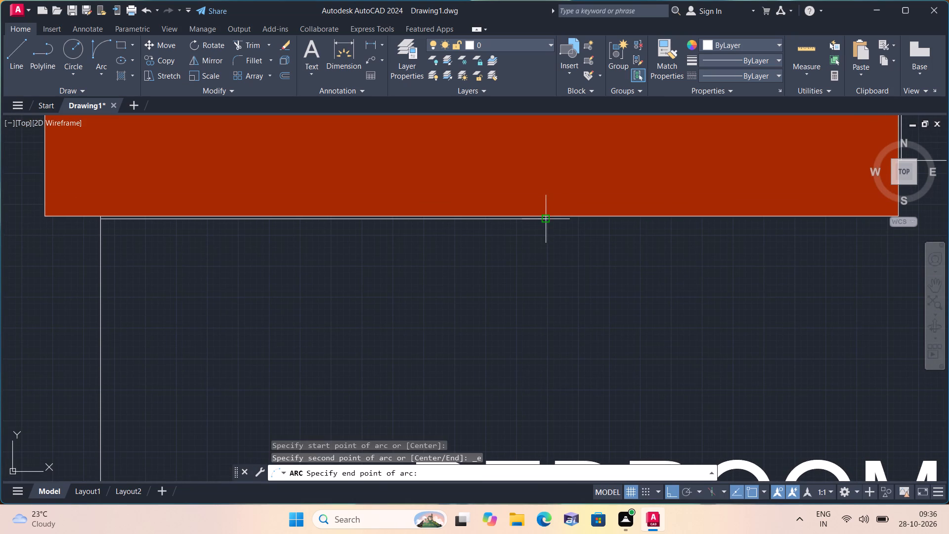
middle_click_drag(439, 348, 489, 208)
scroll(437, 348, "down", 2)
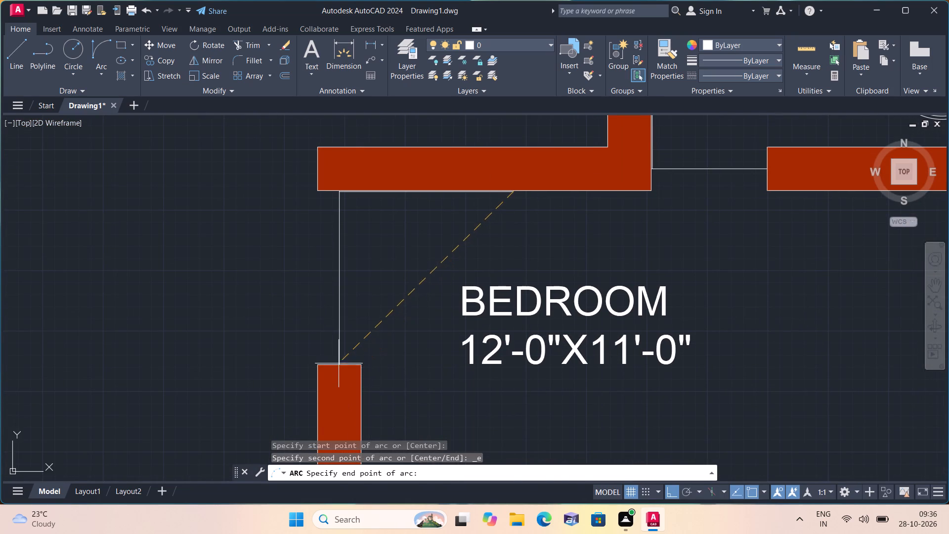
left_click(339, 363)
left_click(436, 313)
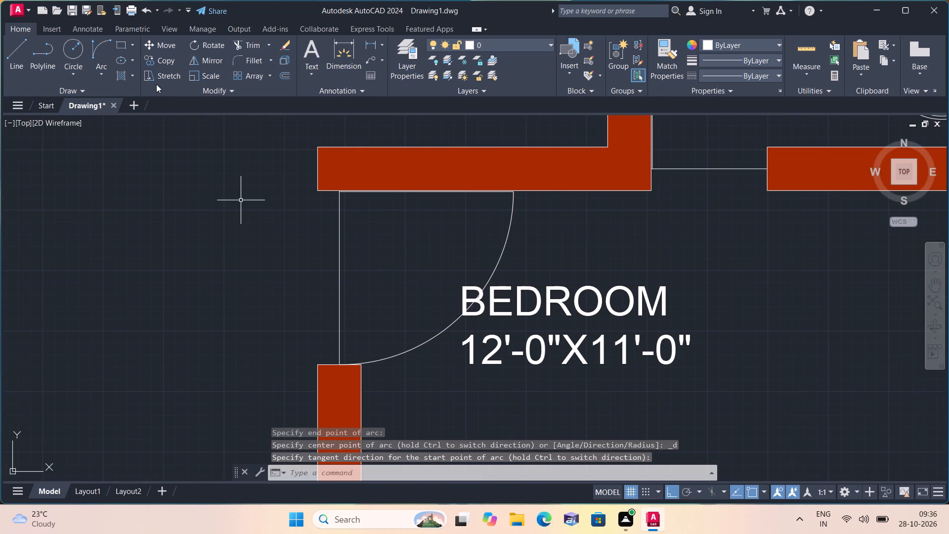
Draw the right unit's 6'-0"X4'-7" bathroom door swing as a Start, End, Direction arc from the leaf's free end to the opposite wall end's midpoint.
left_click(100, 74)
left_click(153, 224)
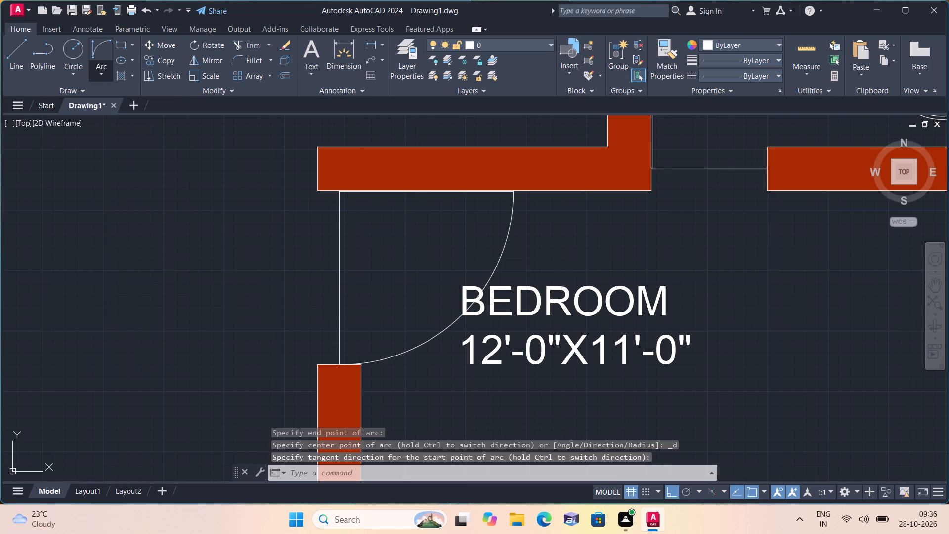
middle_click_drag(159, 225, 175, 265)
scroll(174, 262, "down", 2)
scroll(360, 223, "up", 2)
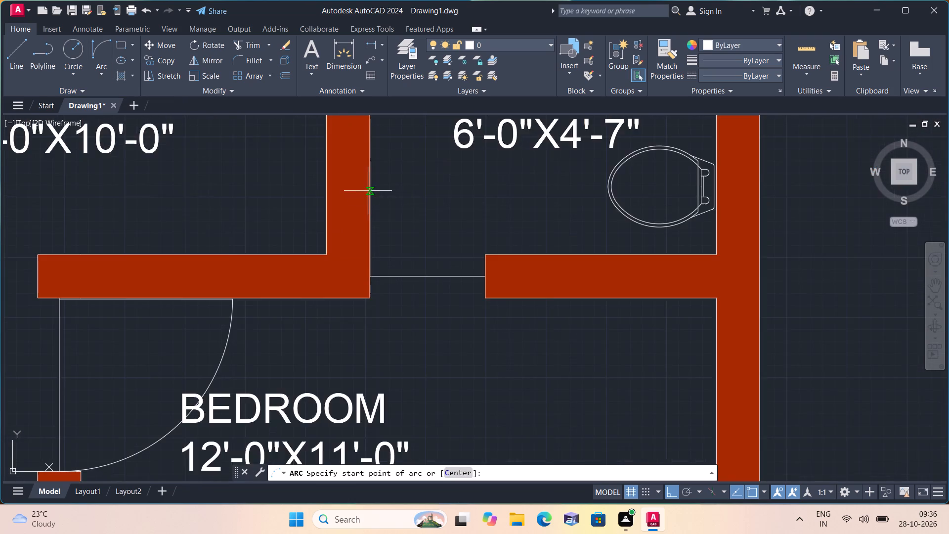
scroll(369, 187, "up", 3)
left_click(368, 140)
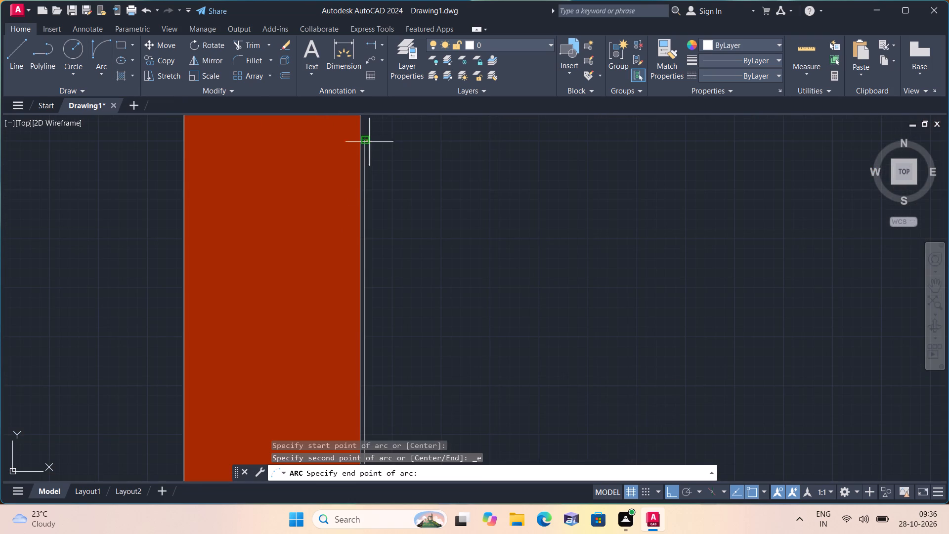
scroll(521, 266, "down", 2)
middle_click_drag(525, 267, 439, 164)
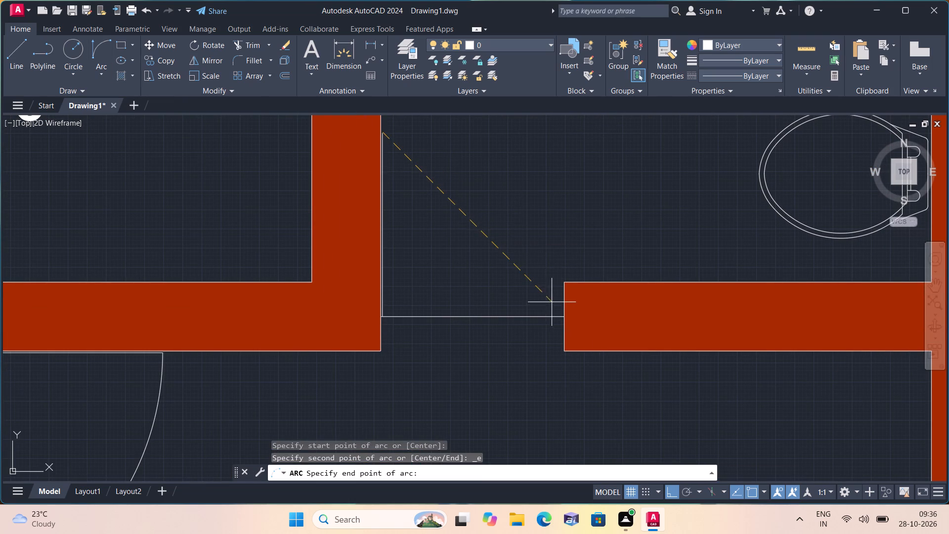
left_click(563, 314)
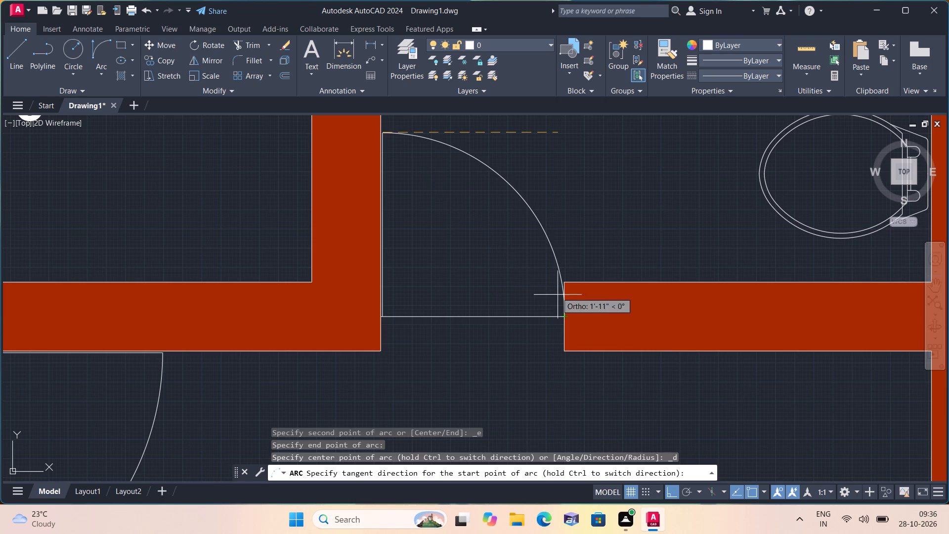
left_click(552, 283)
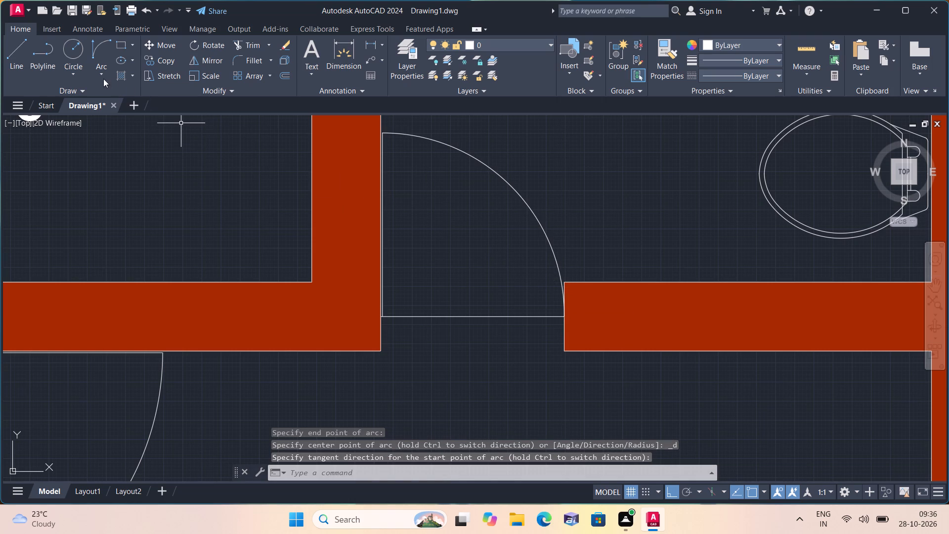
Draw the right unit's 6'-0"X5'-0" bathroom door swing as a shallow Start, End, Direction arc from the leaf's free end to the threshold's far end.
left_click(101, 74)
left_click(134, 223)
scroll(134, 223, "down", 3)
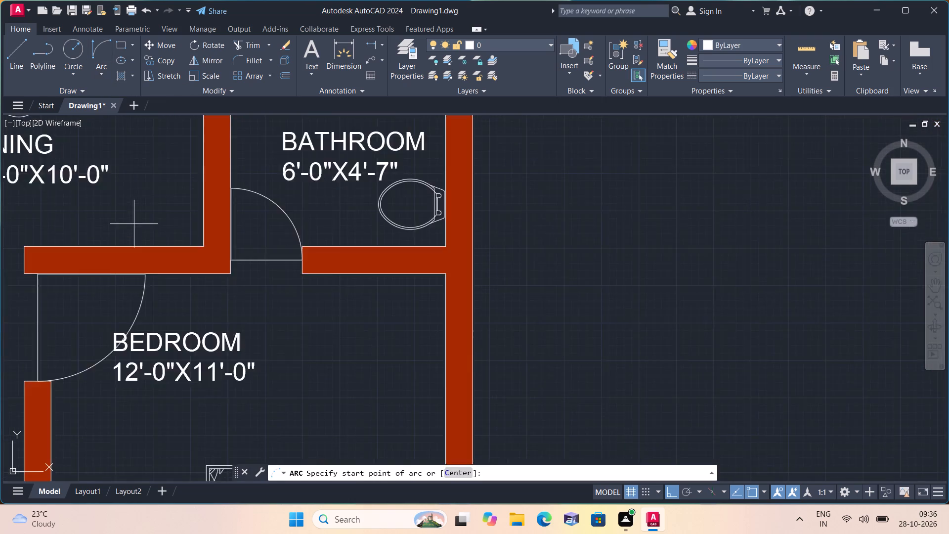
scroll(158, 250, "down", 1)
middle_click_drag(194, 289, 360, 143)
scroll(358, 146, "down", 1)
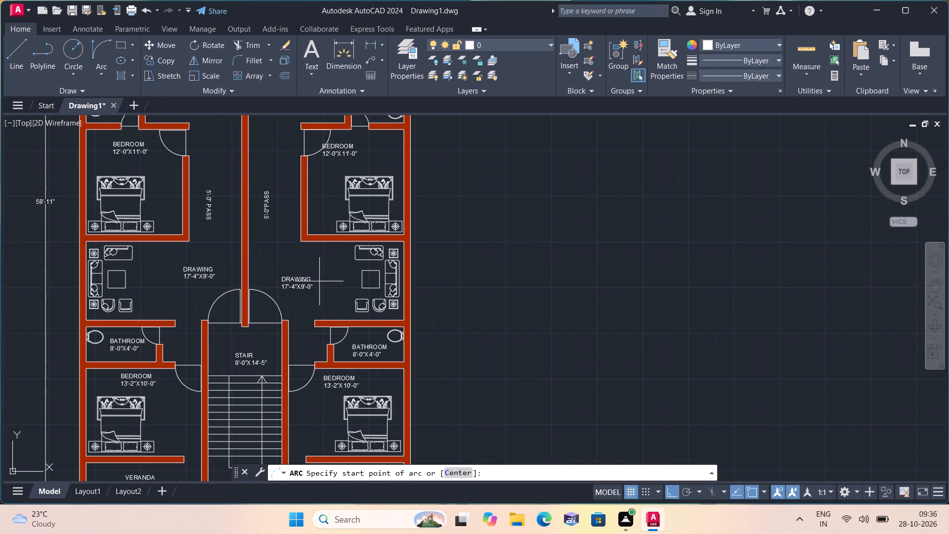
scroll(332, 231, "down", 1)
middle_click_drag(291, 160, 320, 262)
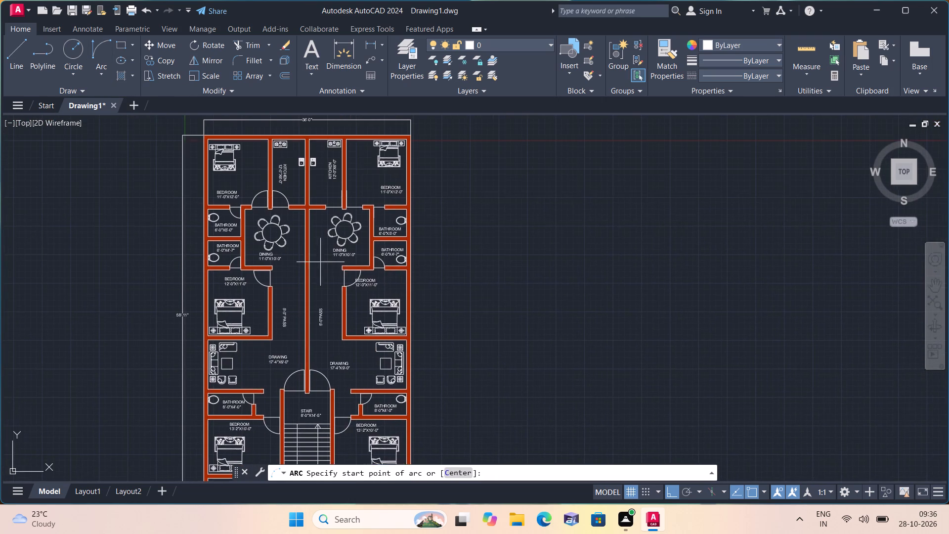
scroll(392, 190, "up", 3)
scroll(365, 303, "up", 2)
scroll(245, 305, "up", 1)
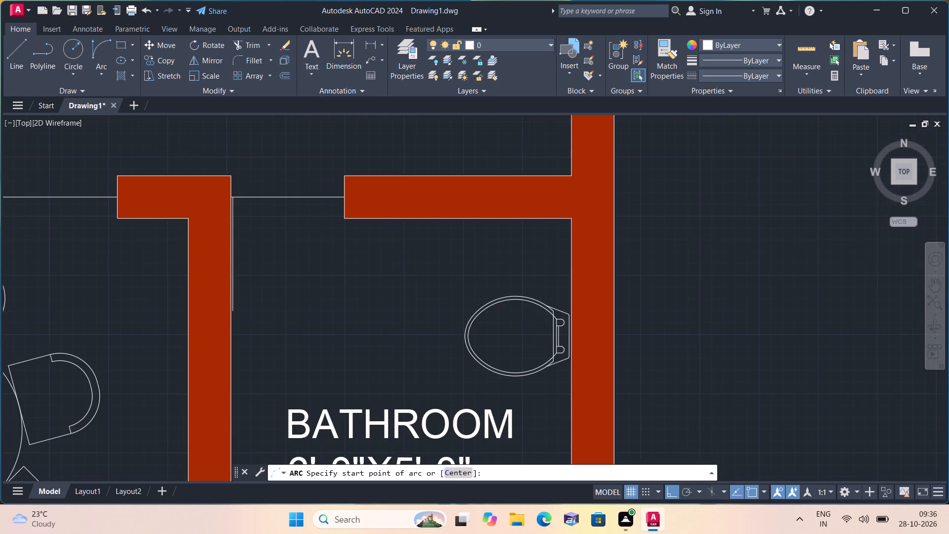
left_click(230, 314)
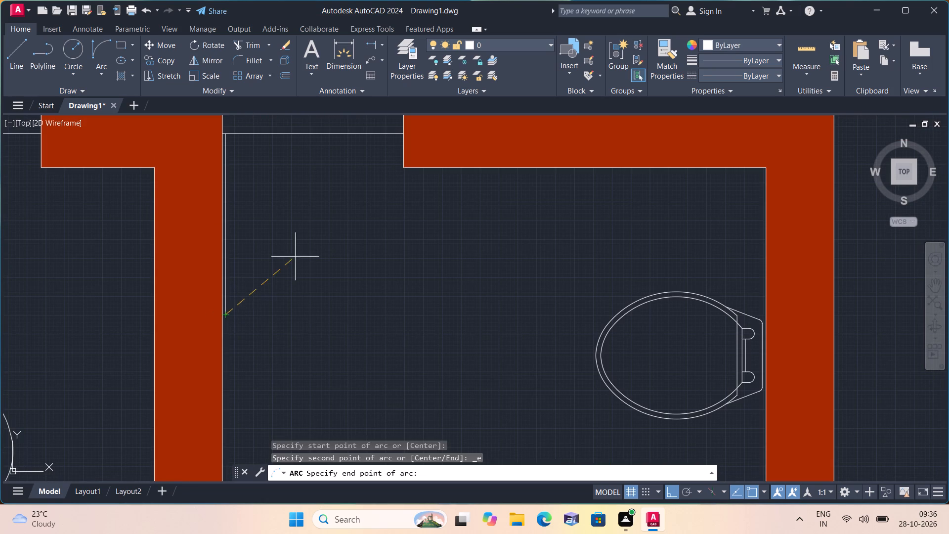
left_click(401, 136)
left_click(399, 173)
Draw the right unit's kitchen door swing as a quarter-circle Start, End, Direction arc from the leaf's free end to the threshold's far end.
scroll(281, 186, "down", 1)
middle_click_drag(281, 181, 467, 262)
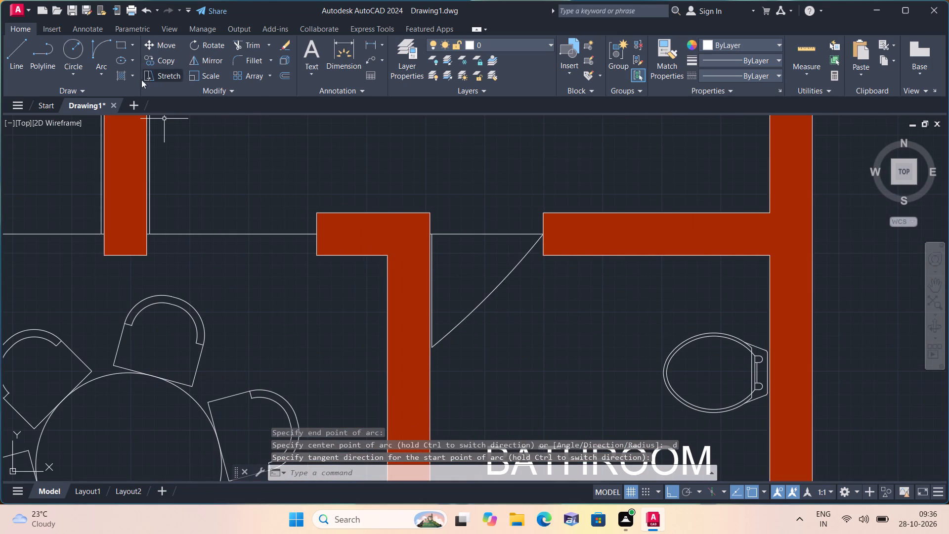
left_click(101, 76)
left_click(151, 225)
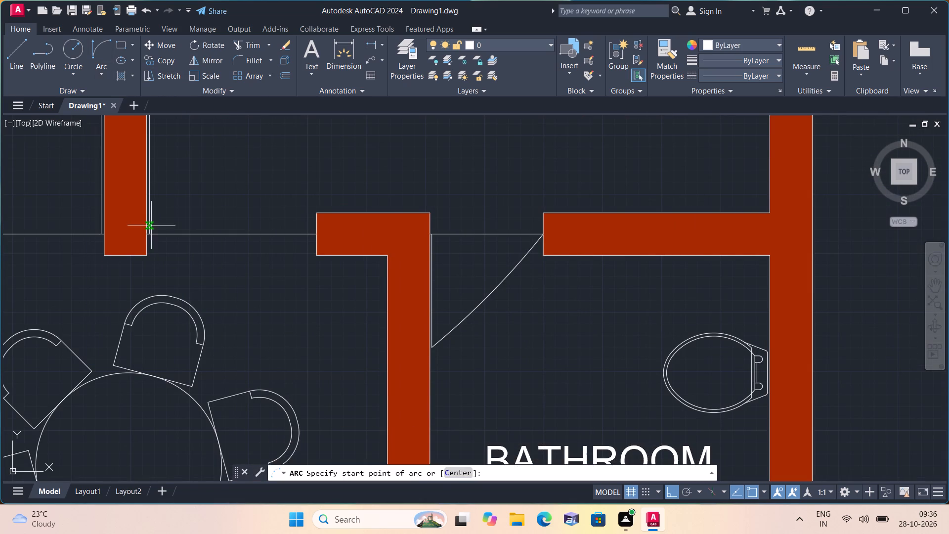
middle_click_drag(193, 201, 301, 254)
scroll(197, 203, "down", 1)
scroll(212, 162, "up", 1)
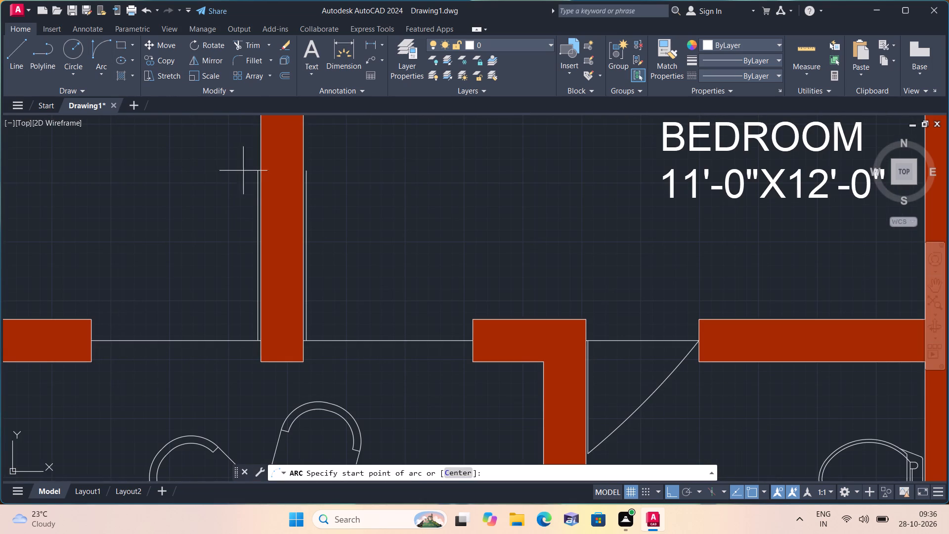
left_click(257, 170)
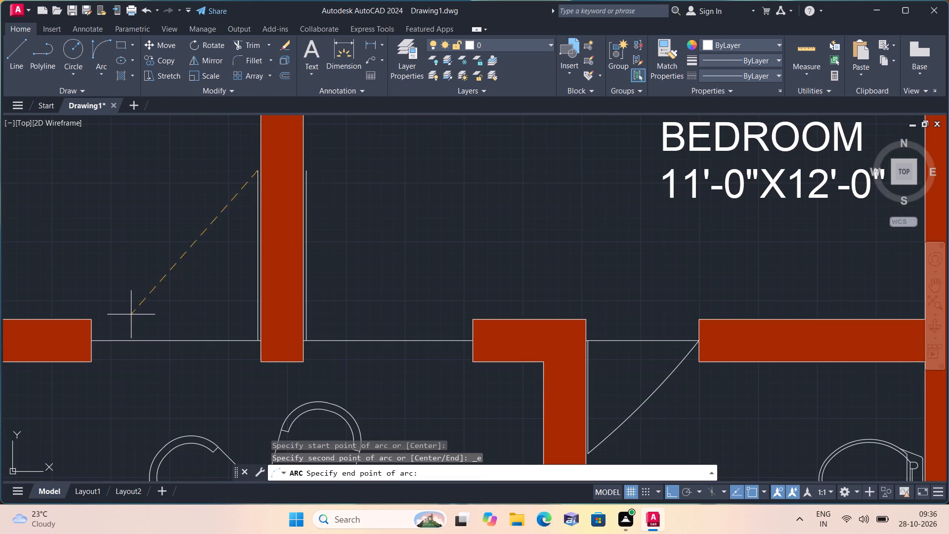
left_click(93, 342)
left_click(107, 252)
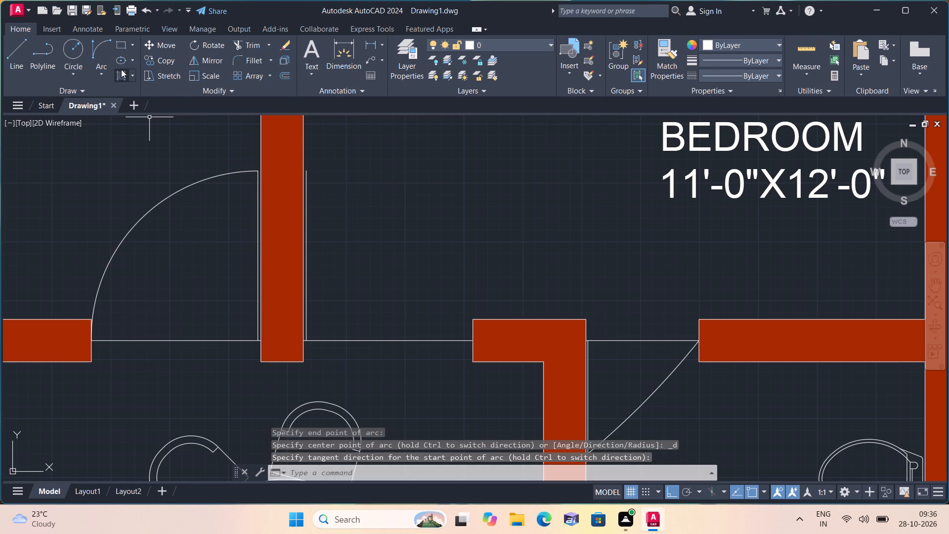
Draw the right unit's 11'-0"X12'-0" bedroom door swing as a quarter-circle Start, End, Direction arc from the leaf's free end to the threshold's far end.
left_click(99, 72)
left_click(145, 221)
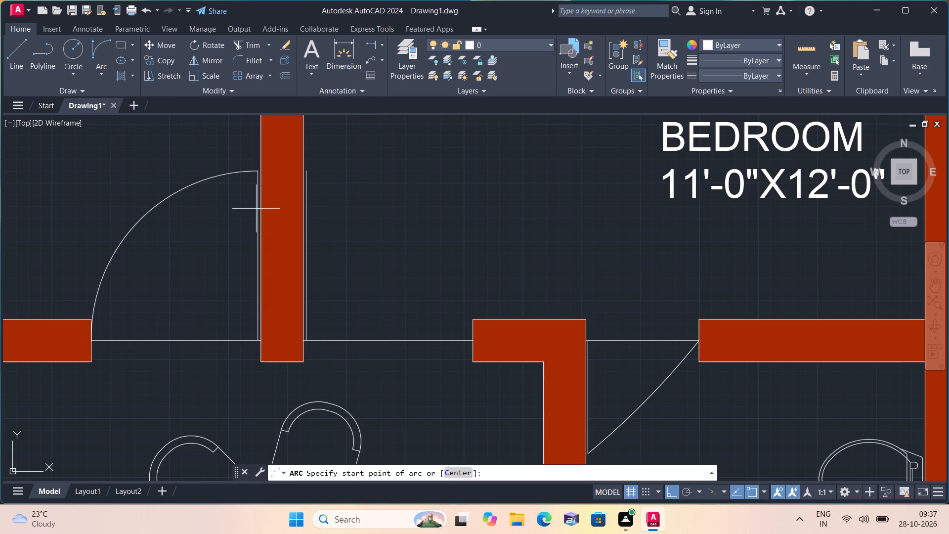
left_click(309, 173)
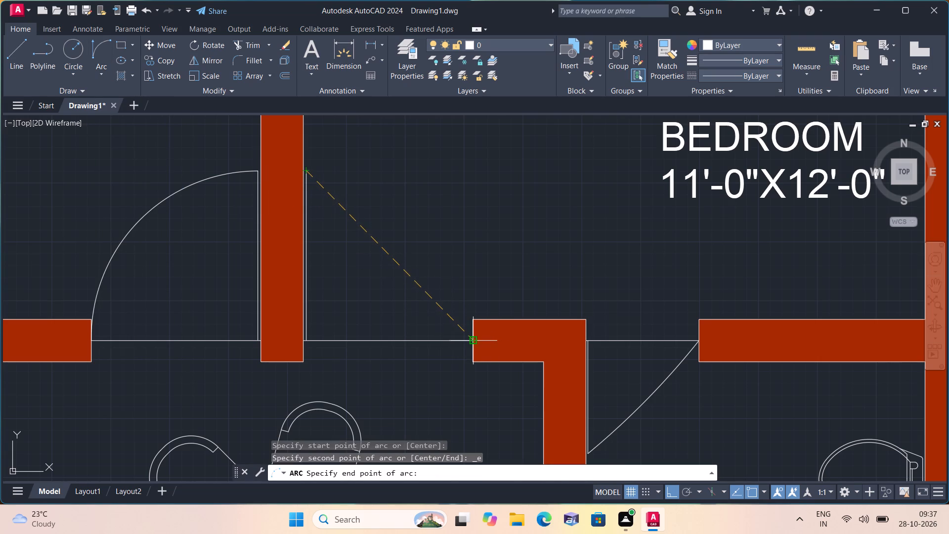
left_click(472, 340)
left_click(448, 232)
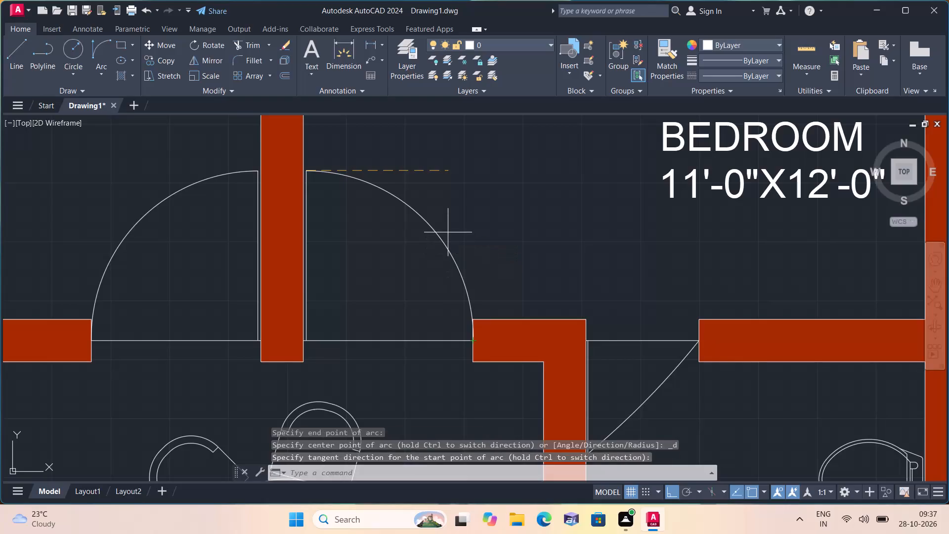
Stretch the midpoint of the left unit's 11'-0"X12'-0" bedroom door arc about 1'-3" toward the leaf, flattening it into a nearly straight diagonal.
scroll(450, 234, "down", 2)
middle_click_drag(494, 300, 479, 133)
scroll(490, 293, "down", 1)
scroll(479, 121, "down", 1)
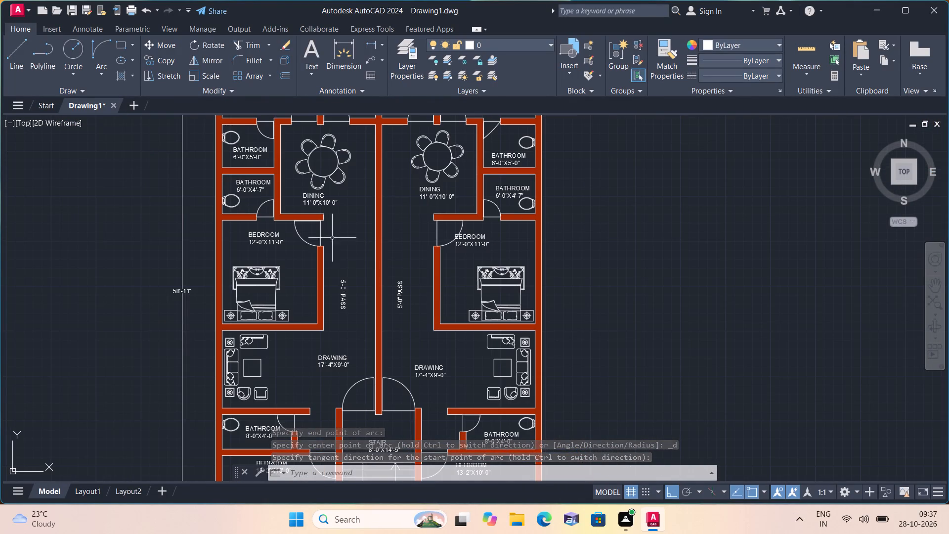
scroll(233, 178, "down", 1)
middle_click_drag(233, 178, 360, 276)
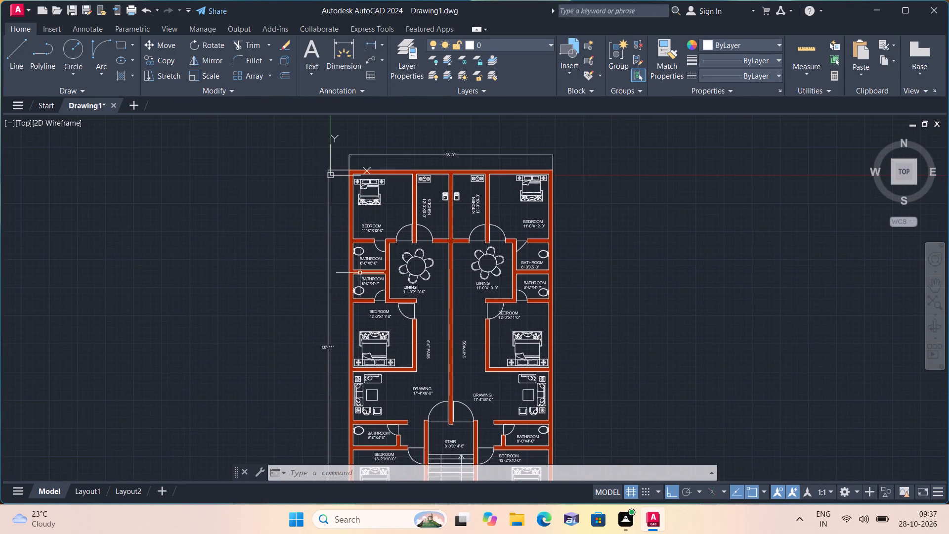
scroll(354, 252, "up", 1)
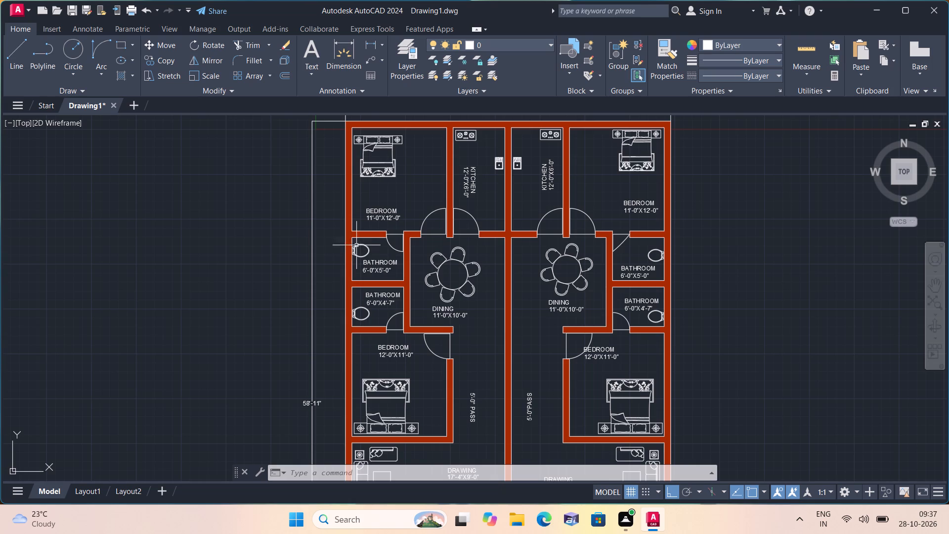
scroll(339, 222, "up", 2)
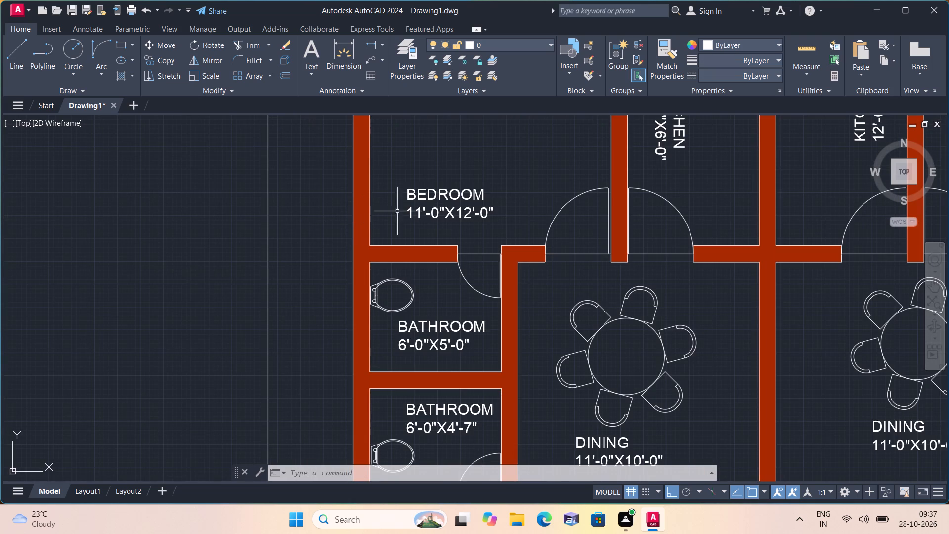
middle_click_drag(590, 194, 570, 196)
middle_click_drag(570, 196, 523, 195)
scroll(523, 195, "up", 1)
left_click(522, 193)
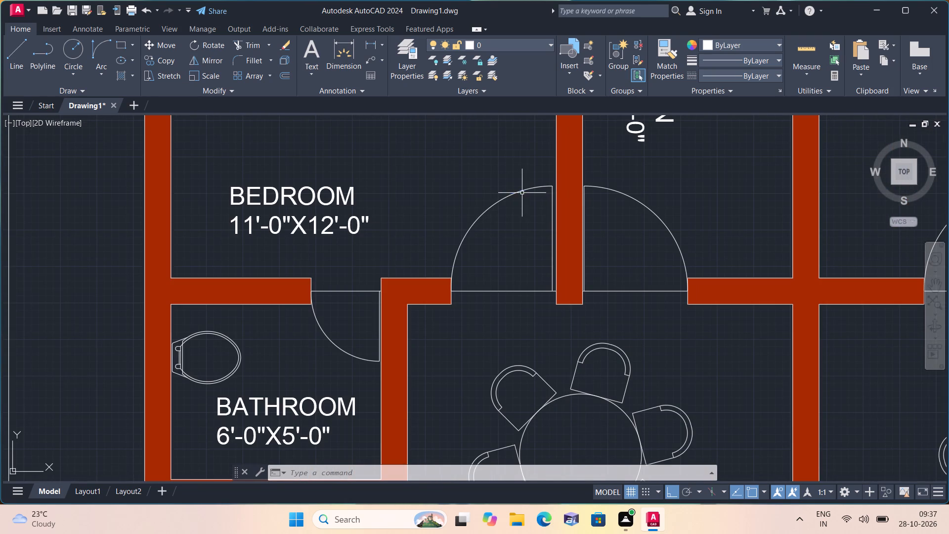
left_click(477, 214)
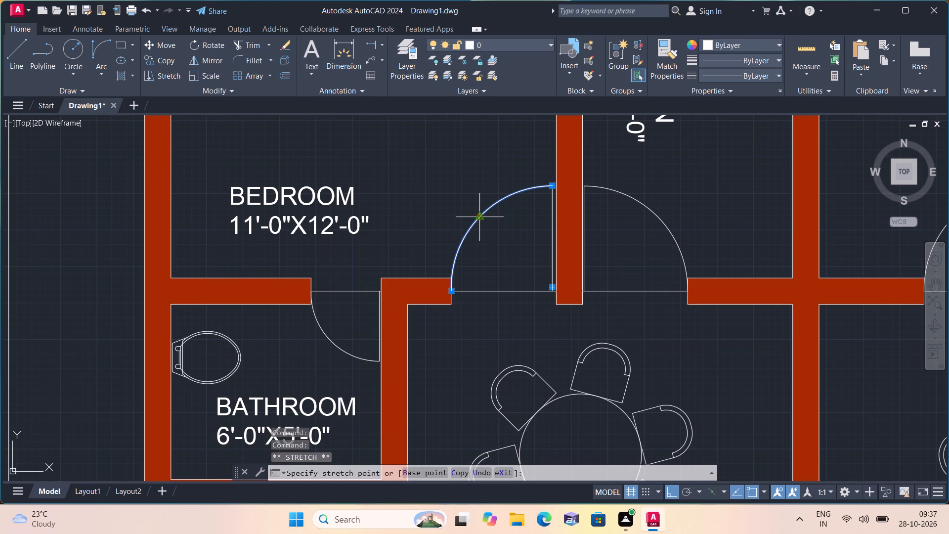
left_click(522, 239)
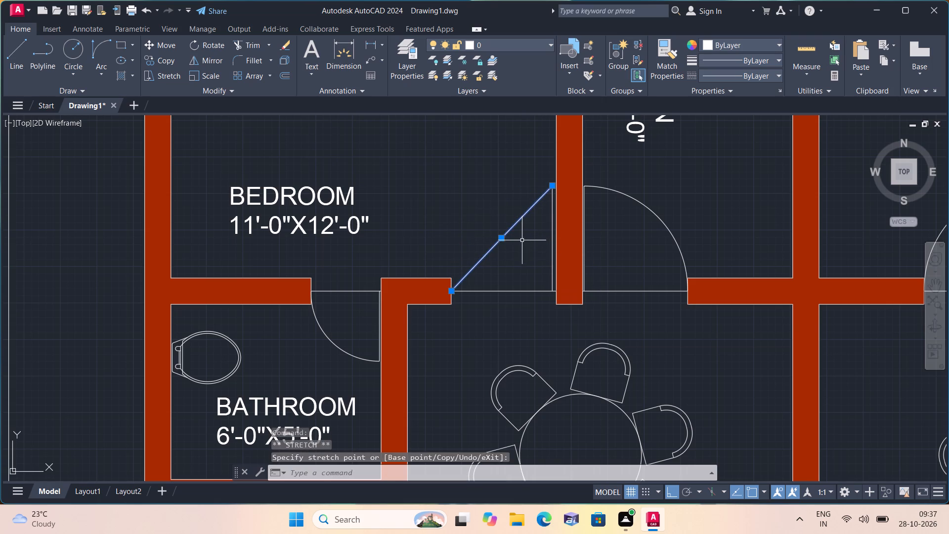
Stretch the midpoint of the left unit's 6'-0"X5'-0" bathroom door arc about 0'-9" toward the leaf, flattening it into a shallow diagonal.
middle_click_drag(326, 321, 349, 237)
scroll(345, 252, "up", 1)
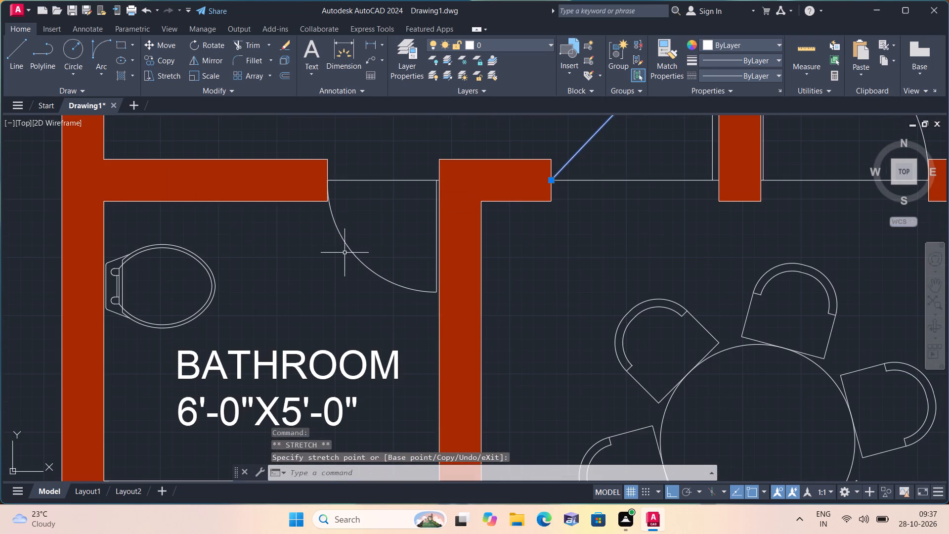
left_click(352, 255)
left_click(361, 260)
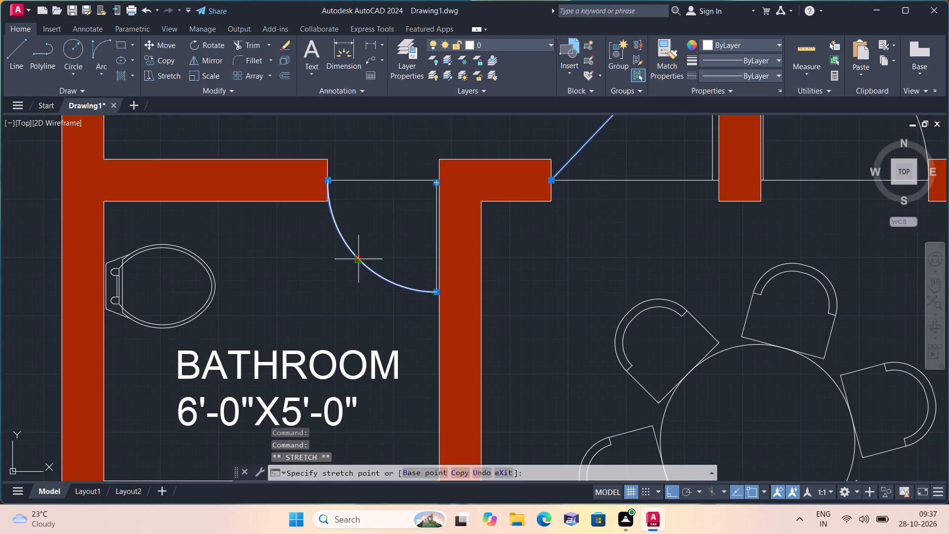
left_click(401, 239)
Stretch the midpoint of the left unit's kitchen door arc about 1'-2" toward the threshold, flattening it into a shallow diagonal.
middle_click_drag(401, 239, 398, 239)
scroll(399, 239, "down", 1)
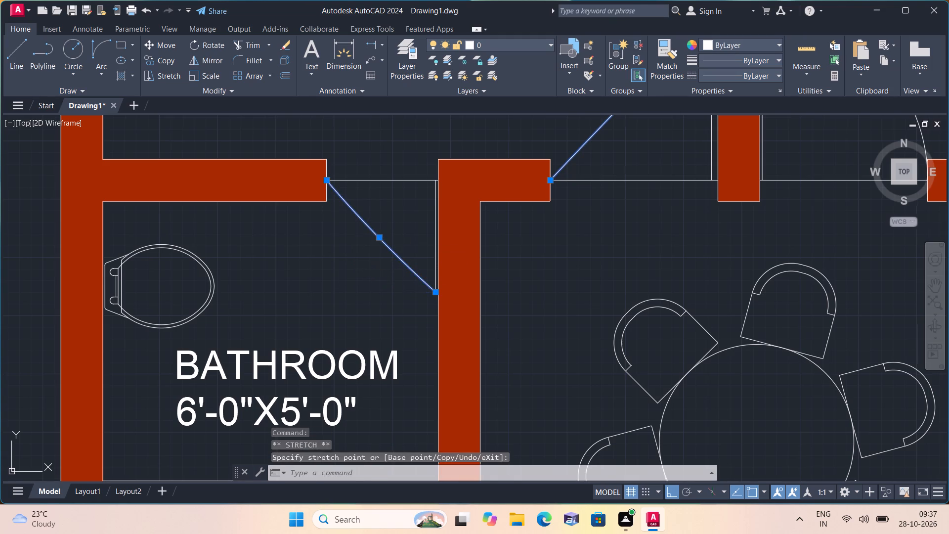
middle_click_drag(398, 239, 251, 233)
scroll(250, 232, "down", 1)
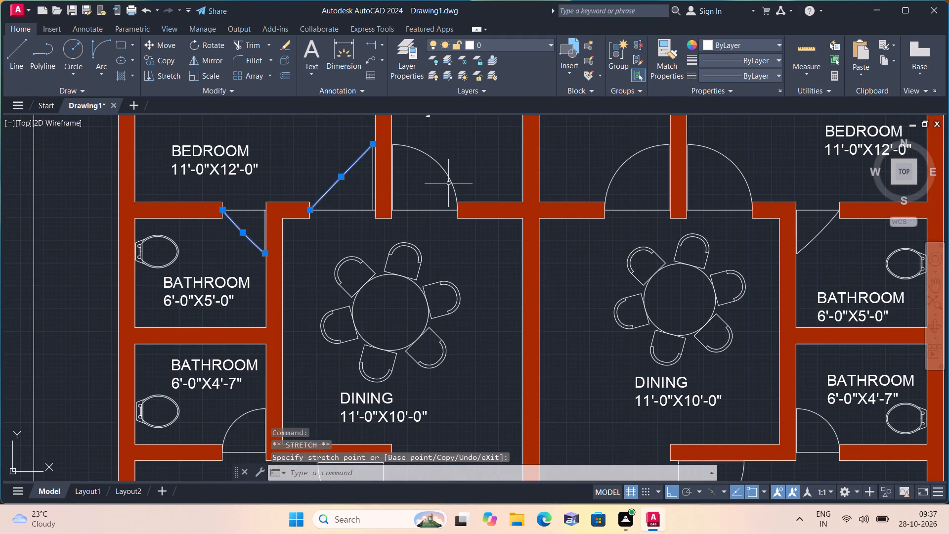
left_click(449, 180)
scroll(449, 179, "up", 1)
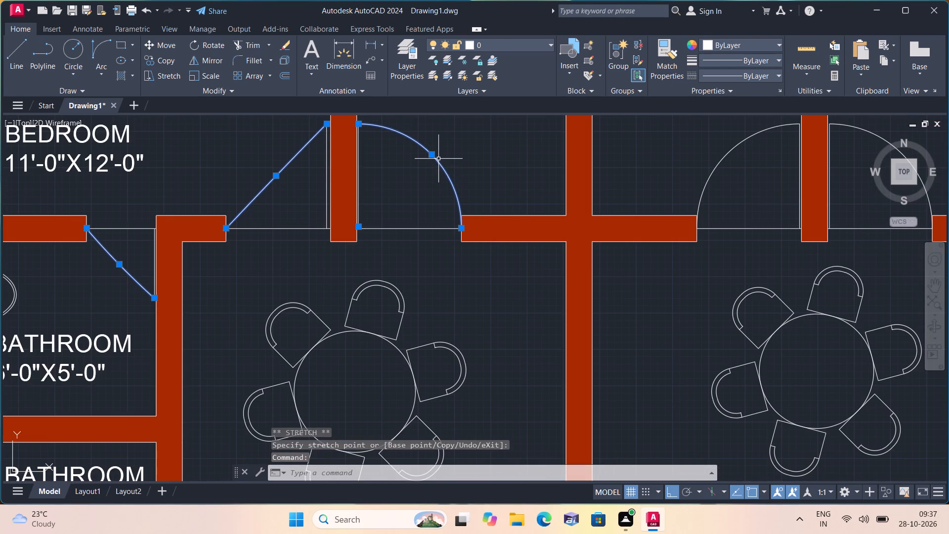
left_click(429, 158)
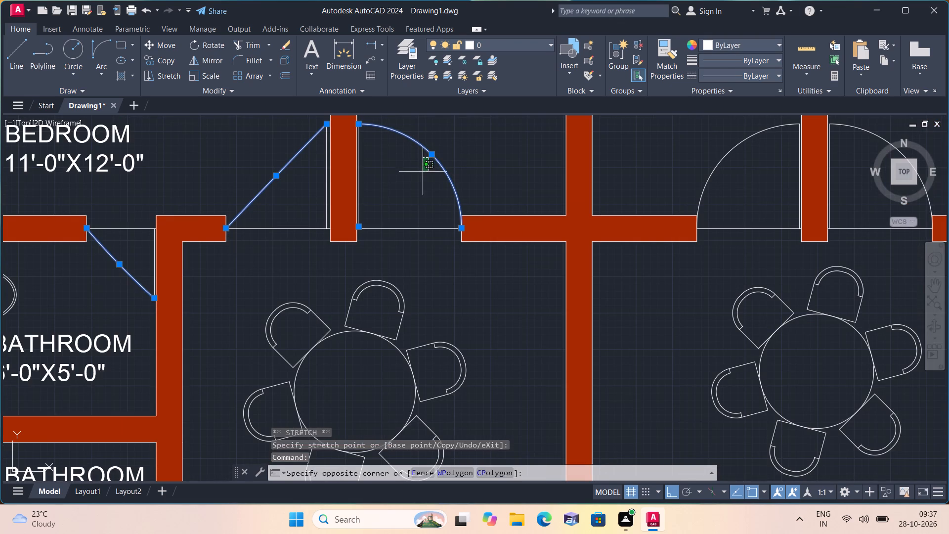
left_click(440, 150)
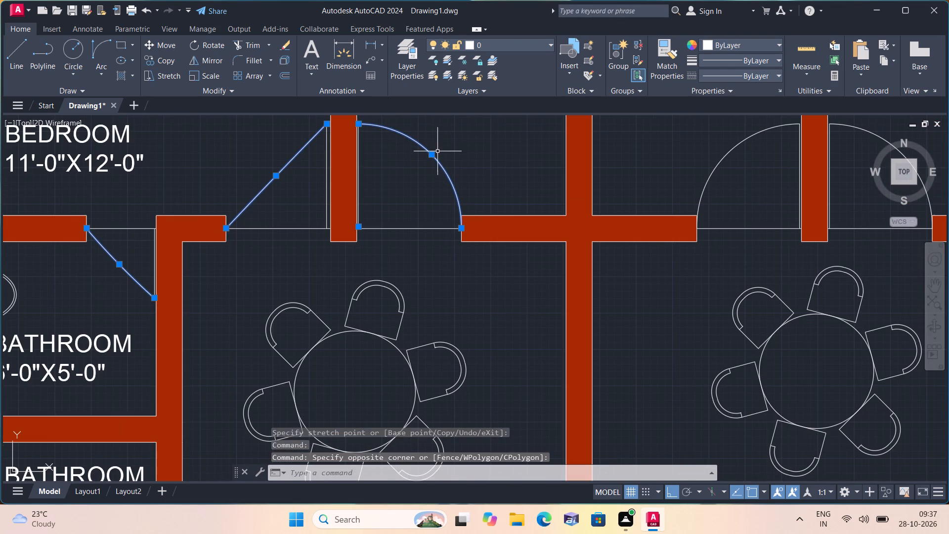
left_click(431, 155)
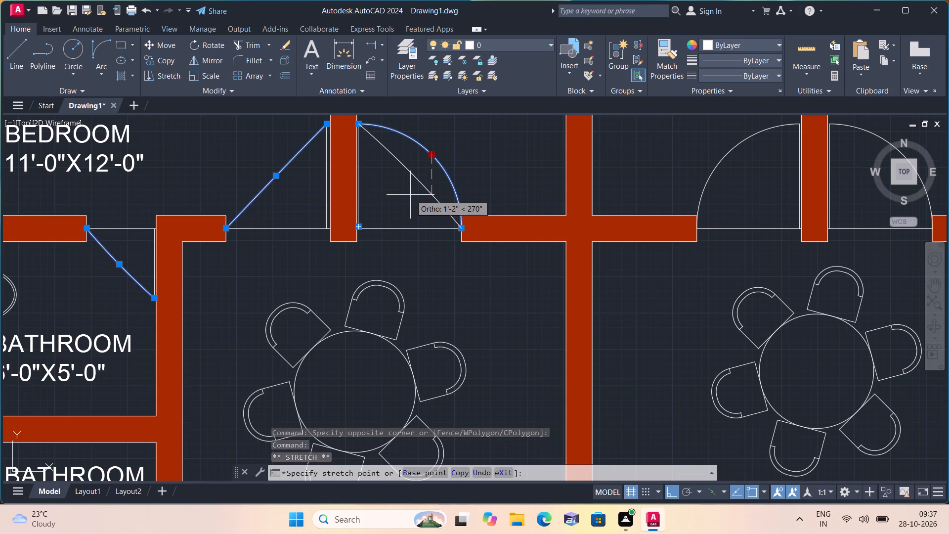
left_click(410, 195)
Stretch the midpoint of the right unit's kitchen door arc about 1'-2" toward the leaf, flattening it into a nearly straight diagonal.
scroll(409, 203, "down", 1)
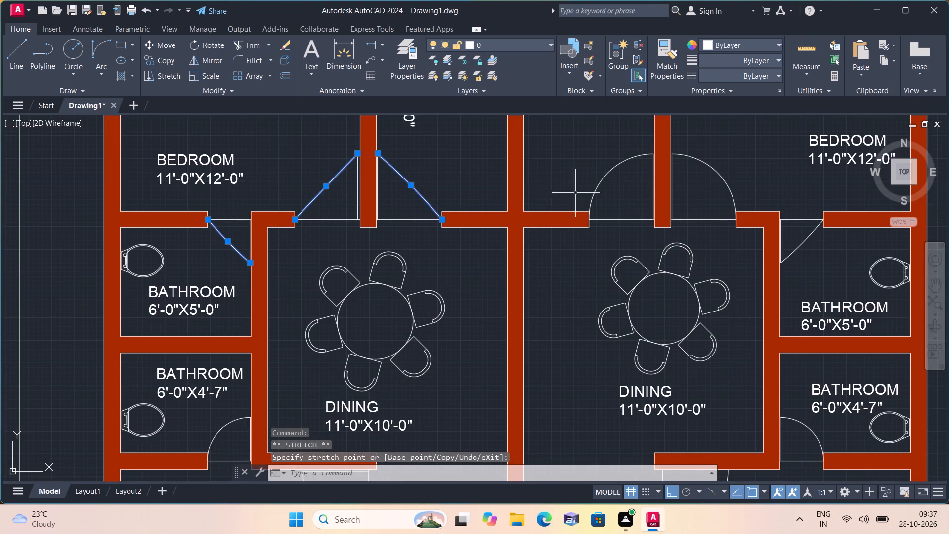
left_click(607, 173)
left_click_drag(607, 173, 618, 185)
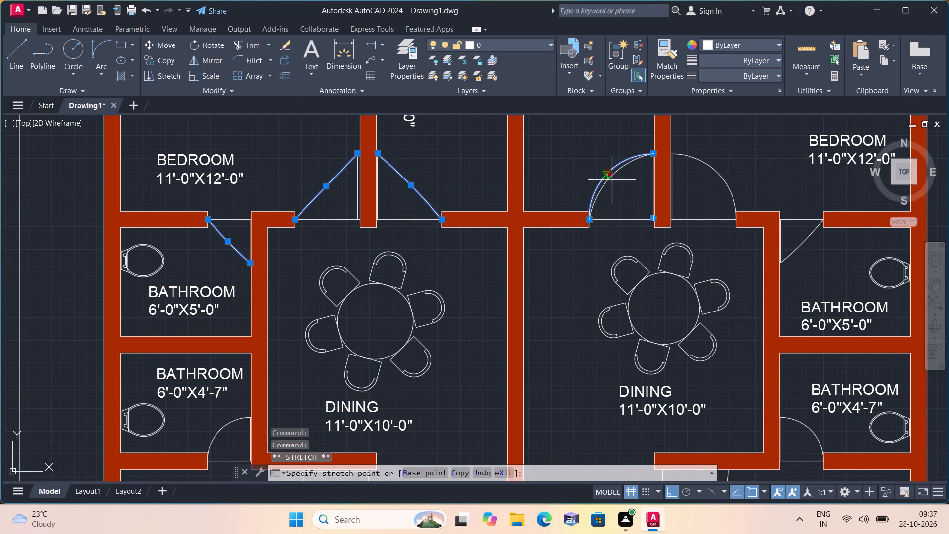
left_click_drag(618, 185, 633, 195)
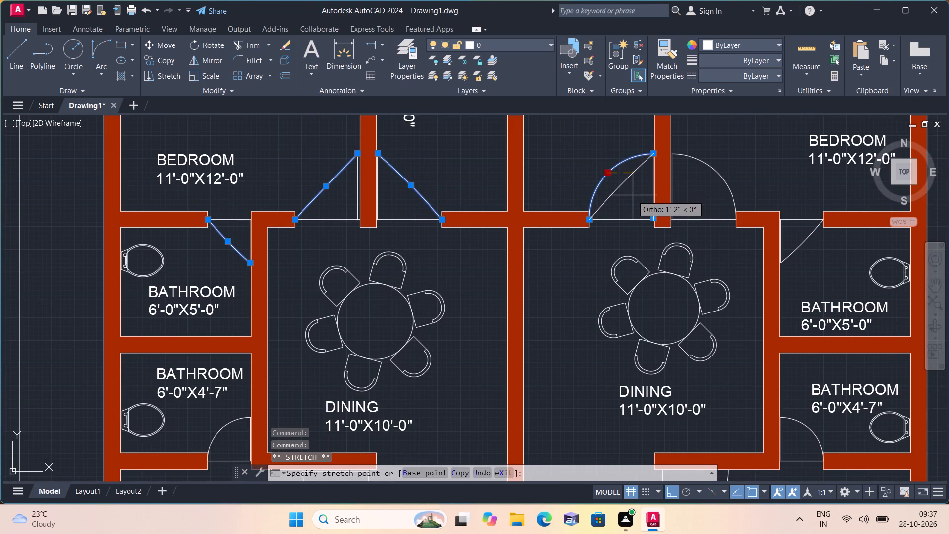
left_click_drag(633, 195, 635, 197)
left_click(635, 197)
Stretch the midpoint of the right unit's 11'-0"X12'-0" bedroom door arc toward the threshold, flattening it into a shallow diagonal.
middle_click_drag(634, 196, 539, 197)
scroll(544, 196, "down", 1)
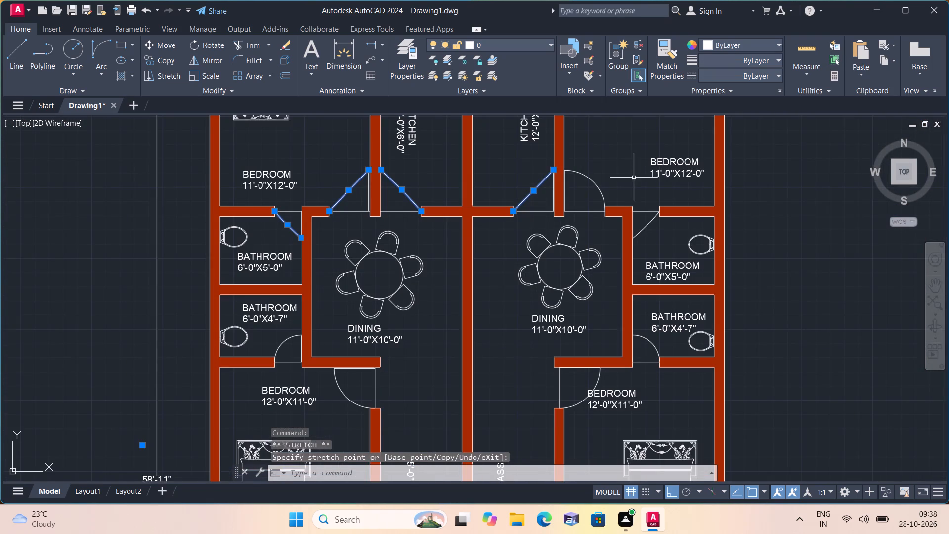
left_click(601, 189)
scroll(595, 188, "up", 2)
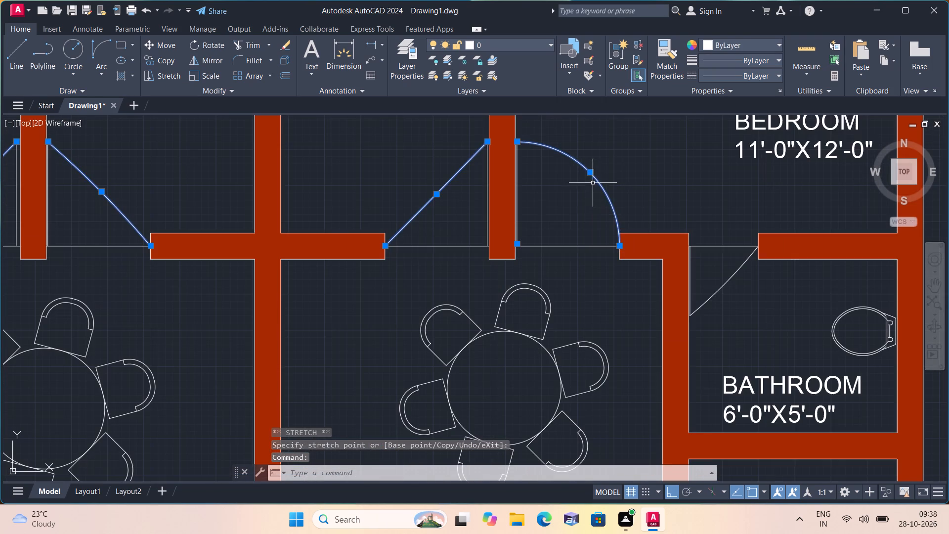
left_click(591, 172)
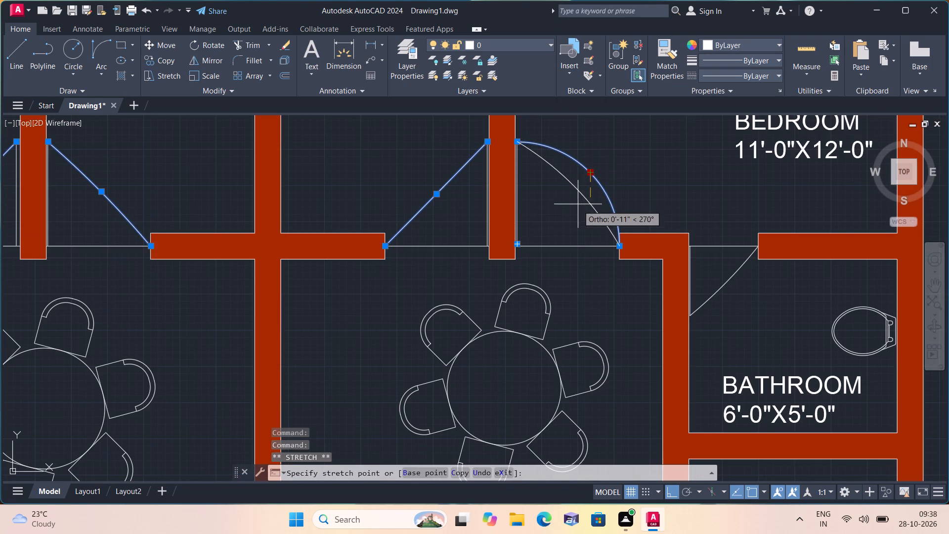
left_click(571, 214)
Stretch the midpoint of the left unit's 6'-0"X4'-7" bathroom door arc toward the leaf, flattening it into a nearly straight diagonal.
scroll(571, 214, "down", 1)
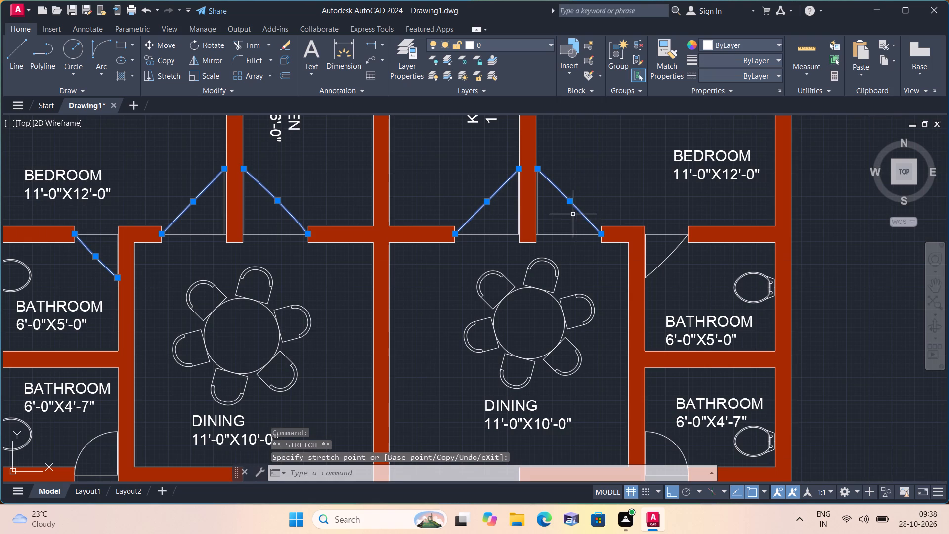
middle_click_drag(670, 267, 641, 181)
scroll(641, 181, "down", 1)
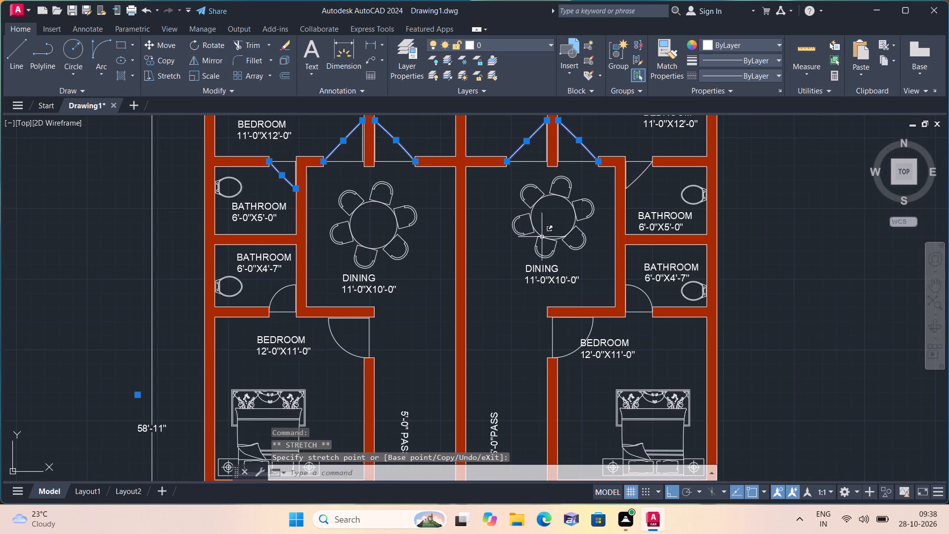
scroll(490, 253, "down", 1)
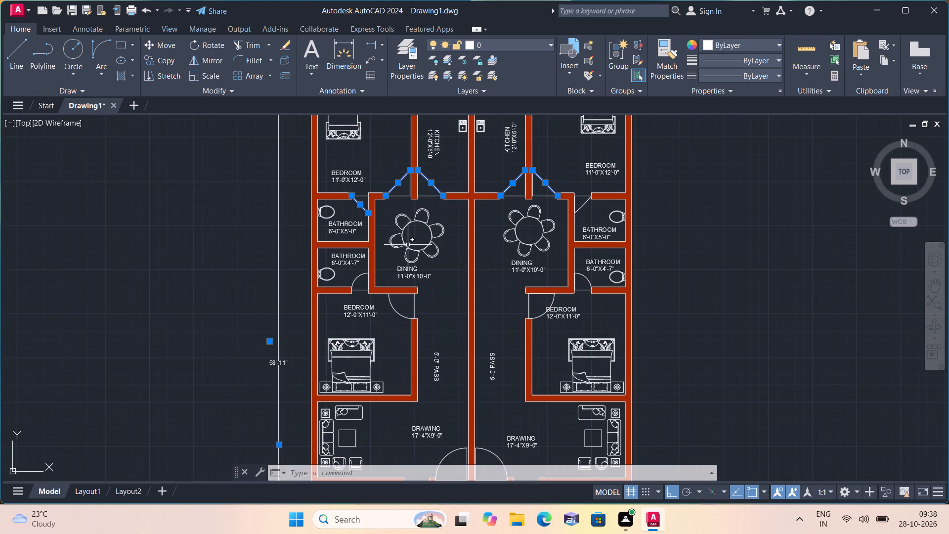
middle_click_drag(493, 277, 490, 276)
middle_click_drag(490, 276, 498, 181)
scroll(358, 178, "up", 1)
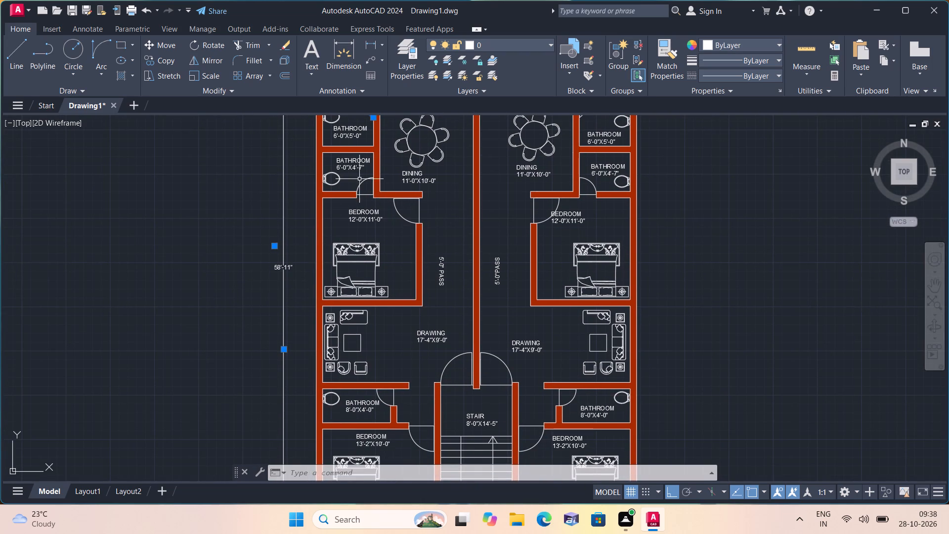
left_click(362, 182)
scroll(364, 185, "up", 2)
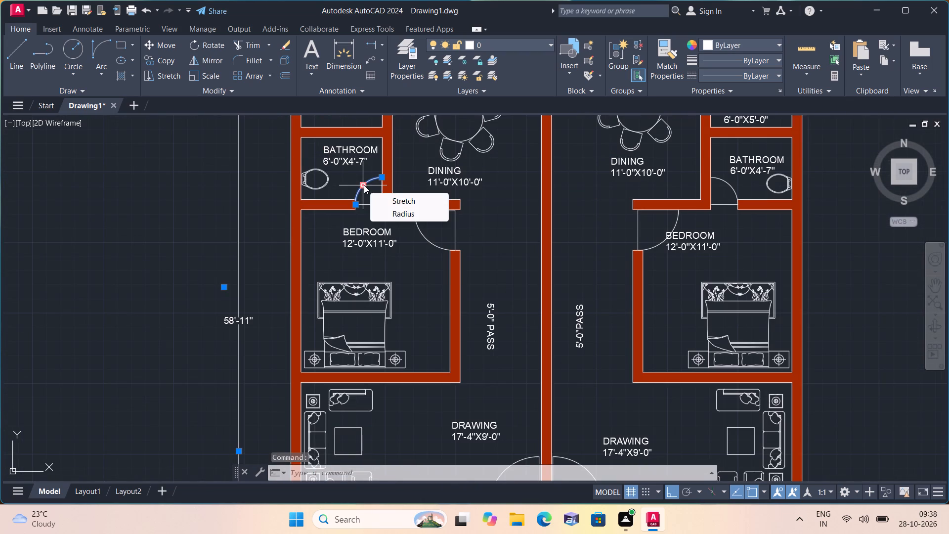
left_click_drag(364, 185, 371, 193)
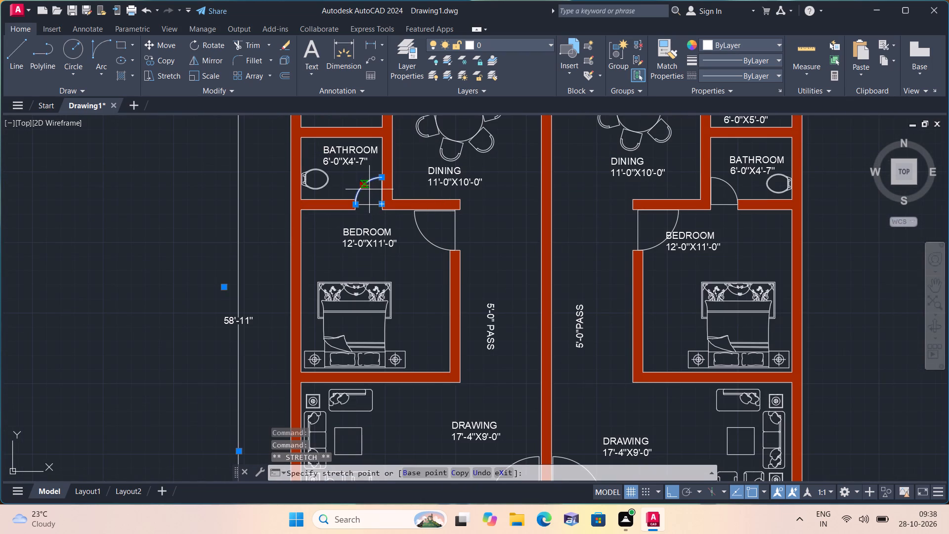
left_click_drag(369, 187, 379, 199)
scroll(366, 186, "up", 2)
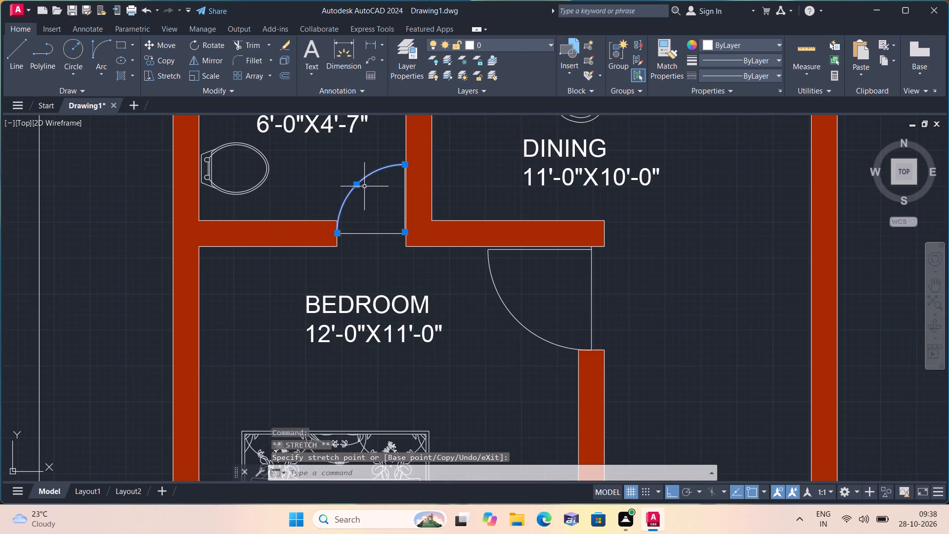
left_click(358, 185)
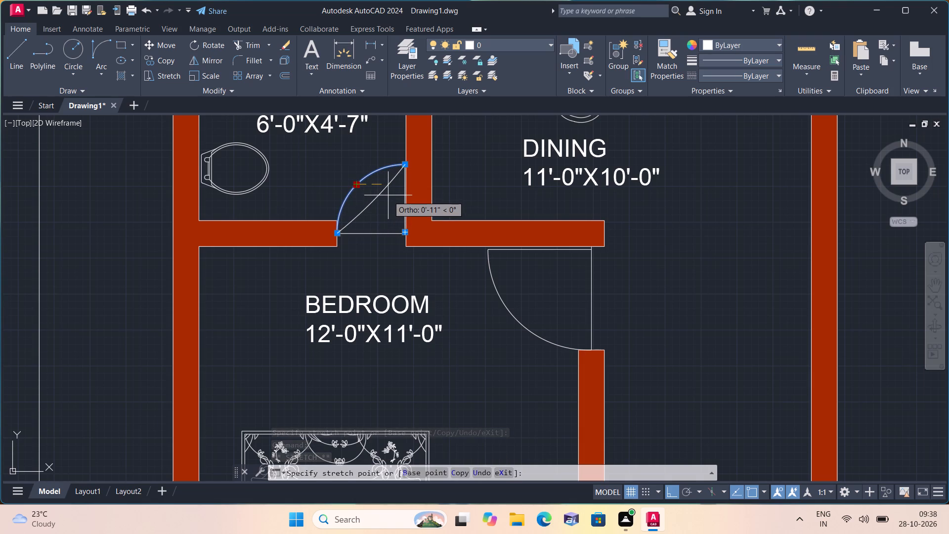
left_click(386, 186)
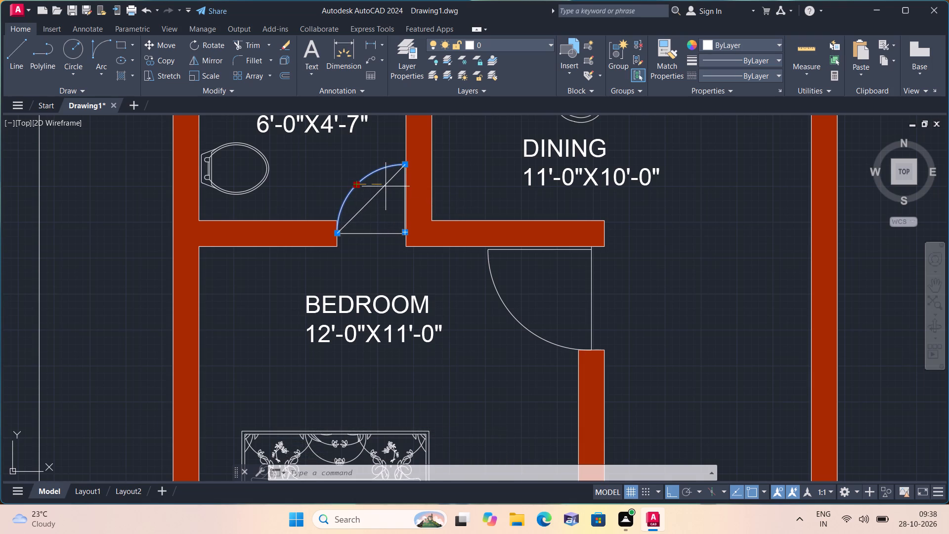
Stretch the midpoint of the left unit's 12'-0"X11'-0" bedroom door arc about 1'-2" toward the threshold, flattening it into a shallow diagonal.
scroll(386, 186, "down", 1)
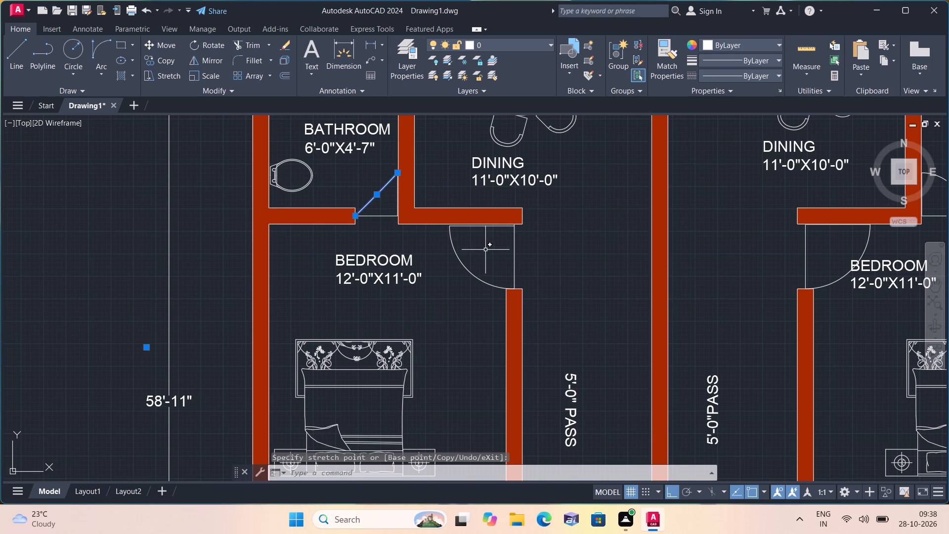
scroll(486, 250, "up", 1)
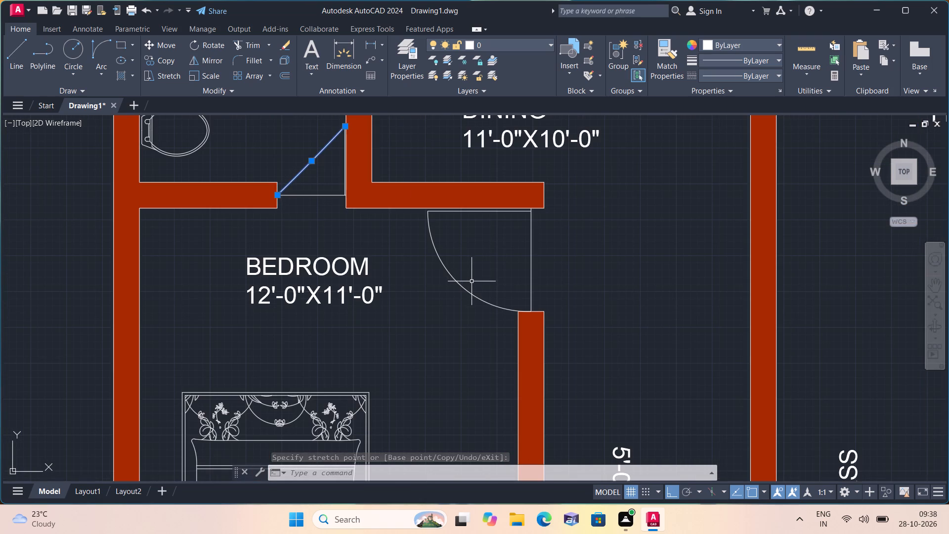
left_click(466, 290)
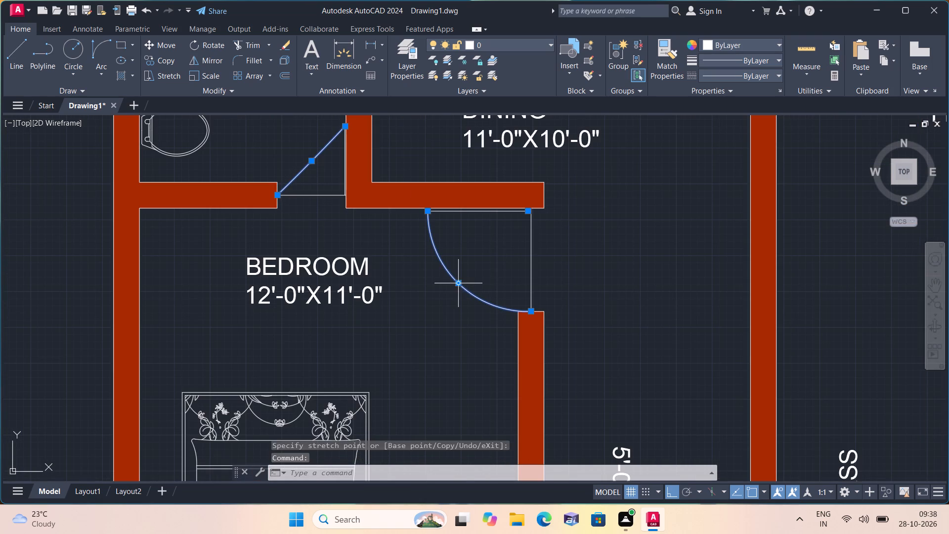
left_click(459, 285)
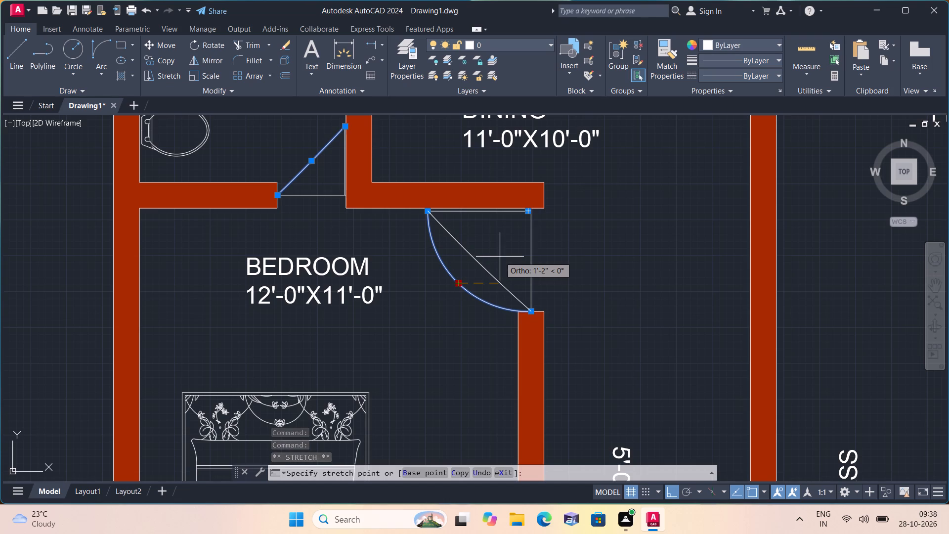
left_click(500, 257)
Stretch the midpoint of the right unit's 12'-0"X11'-0" bedroom door arc about 1'-2" toward the threshold, flattening it into a shallow diagonal.
scroll(500, 257, "down", 1)
scroll(542, 266, "down", 1)
middle_click_drag(542, 266, 538, 264)
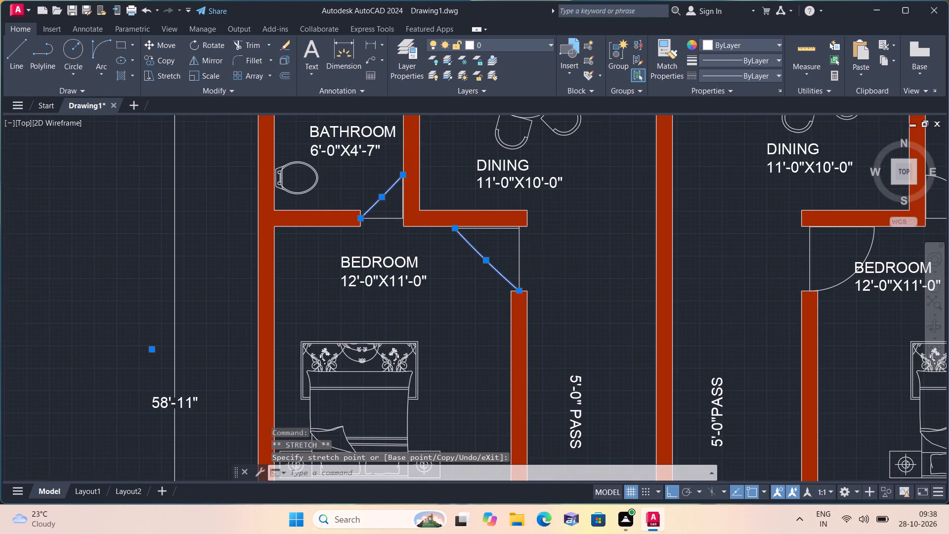
middle_click_drag(538, 264, 507, 204)
middle_click_drag(503, 204, 484, 269)
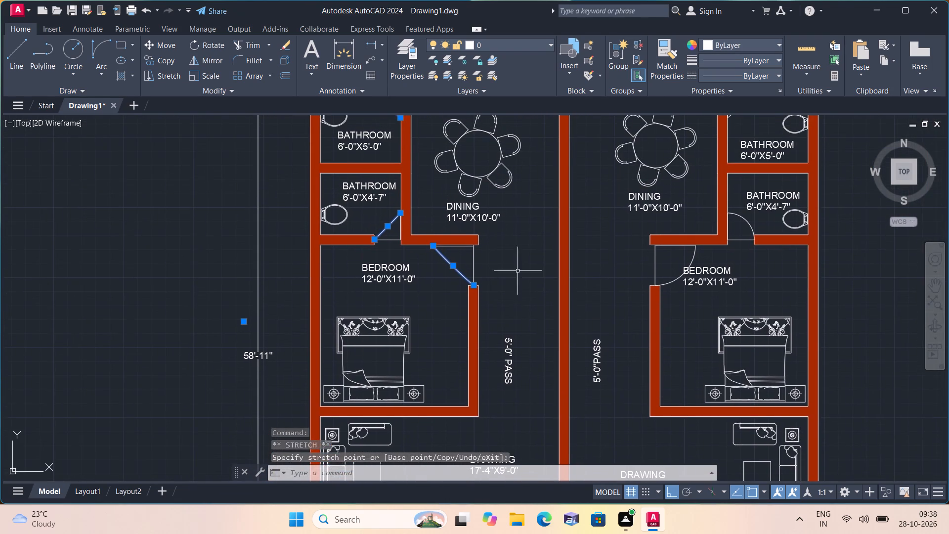
scroll(701, 273, "up", 2)
left_click(677, 247)
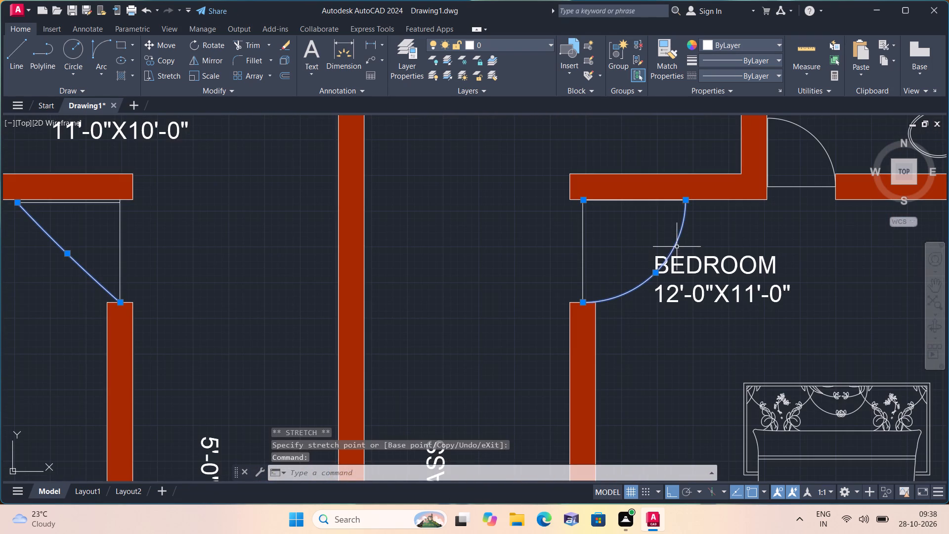
left_click(654, 272)
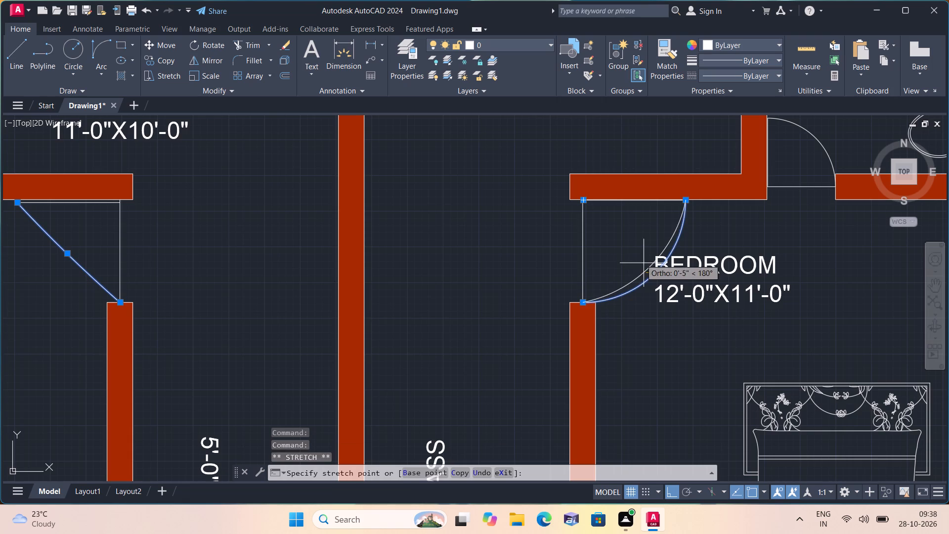
left_click(615, 235)
Stretch the midpoint of the right unit's 6'-0"X4'-7" bathroom door arc about 0'-10" toward the threshold, flattening it into a shallow diagonal.
middle_click_drag(615, 235, 586, 250)
scroll(608, 238, "down", 2)
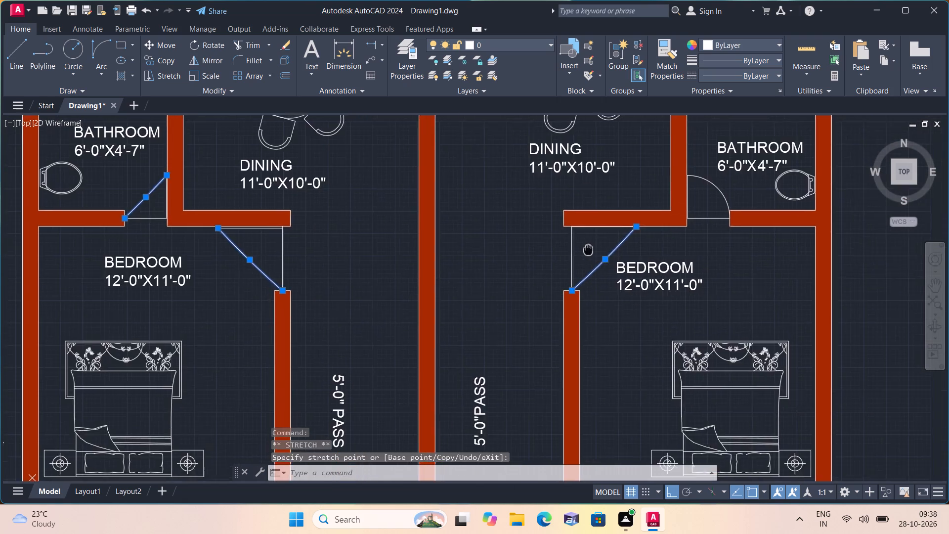
scroll(668, 218, "up", 2)
left_click(668, 216)
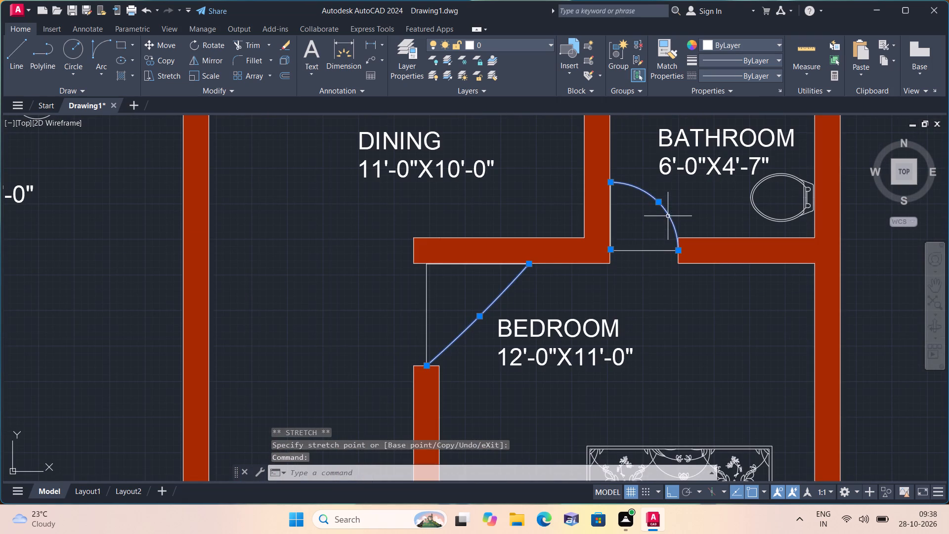
left_click(660, 203)
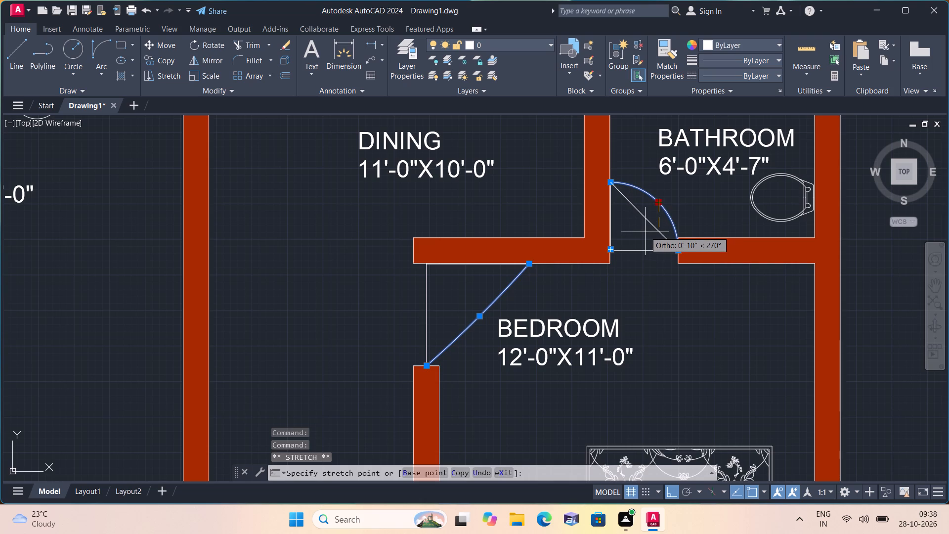
left_click(645, 231)
Stretch the midpoint of the left unit's entrance door arc at the stair about 1'-7" toward the leaf, flattening it into a shallow diagonal.
scroll(659, 211, "down", 1)
middle_click_drag(659, 211, 630, 274)
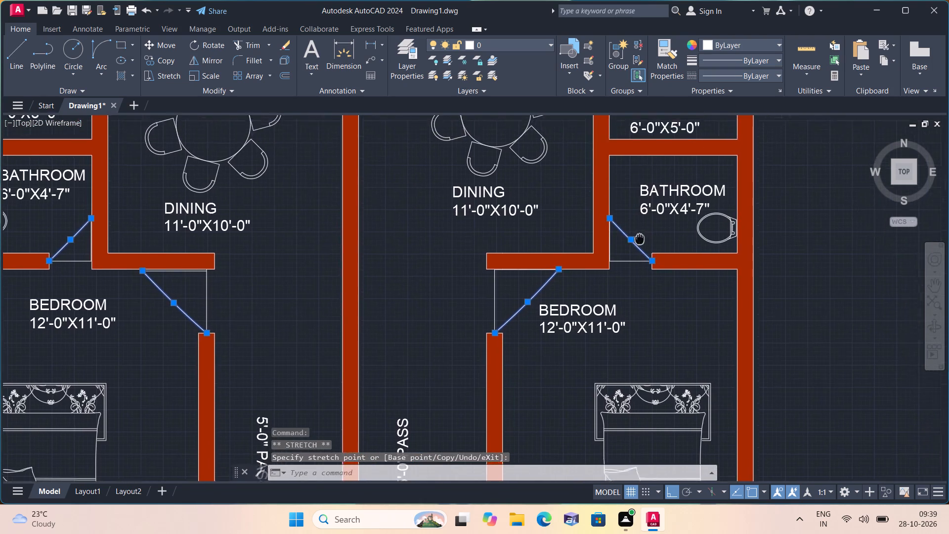
middle_click_drag(630, 274, 626, 293)
scroll(613, 190, "down", 1)
middle_click_drag(610, 190, 621, 263)
scroll(615, 286, "down", 1)
middle_click_drag(613, 285, 621, 98)
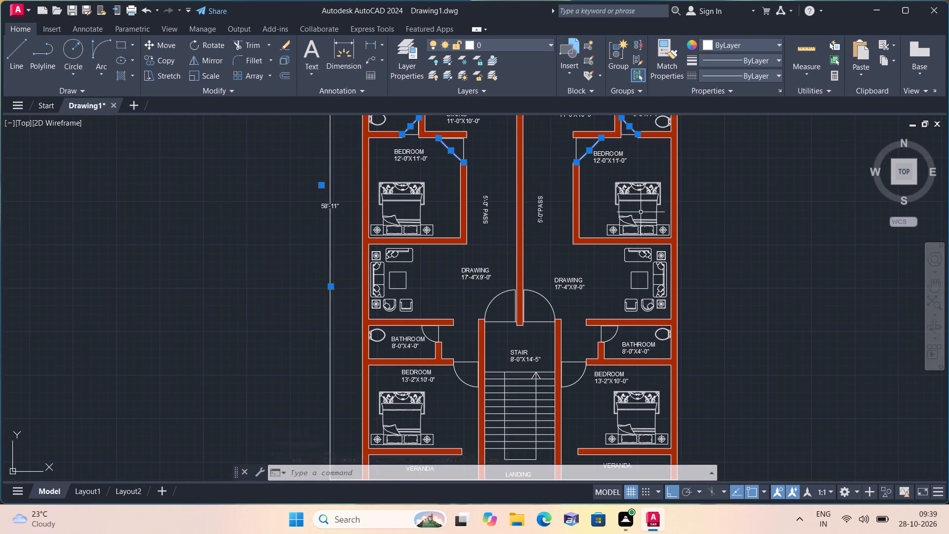
middle_click_drag(550, 290, 561, 191)
scroll(515, 249, "up", 1)
scroll(506, 183, "up", 1)
left_click(500, 156)
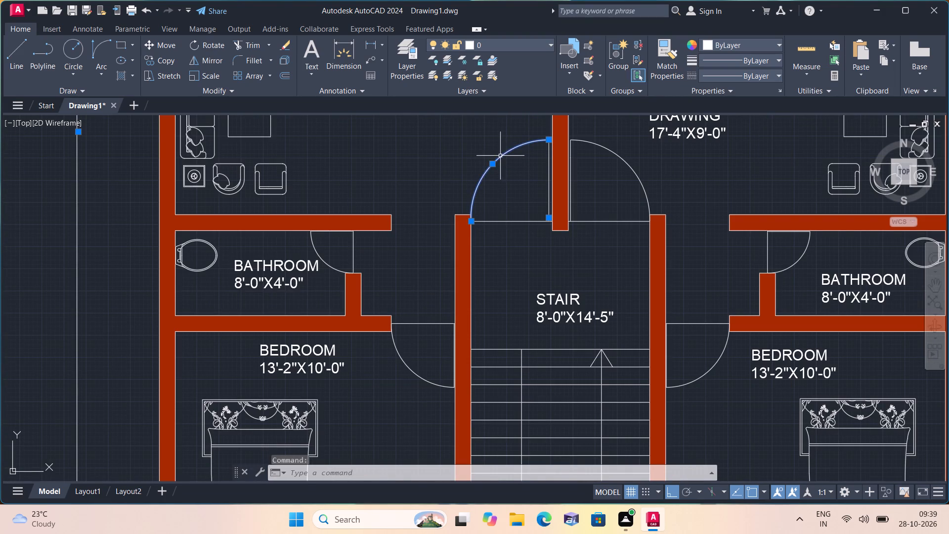
left_click(494, 166)
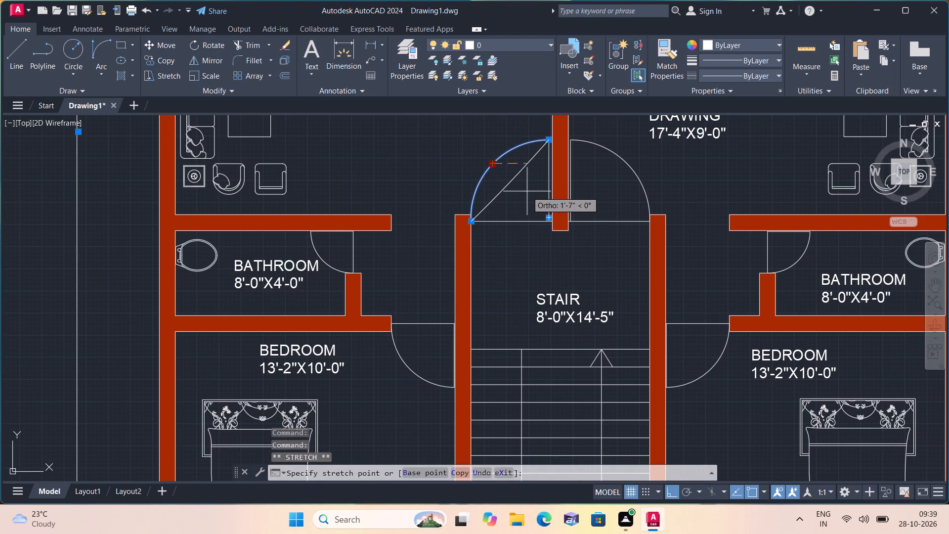
left_click(527, 191)
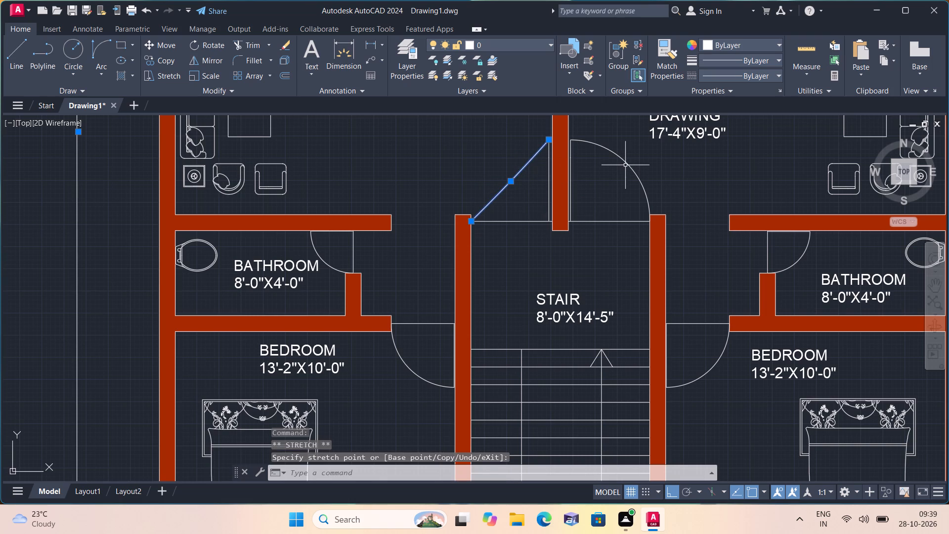
Stretch the midpoint of the right unit's entrance door arc at the stair about 1'-7" toward the threshold, flattening it into a shallow diagonal.
left_click(626, 165)
left_click_drag(626, 165, 617, 190)
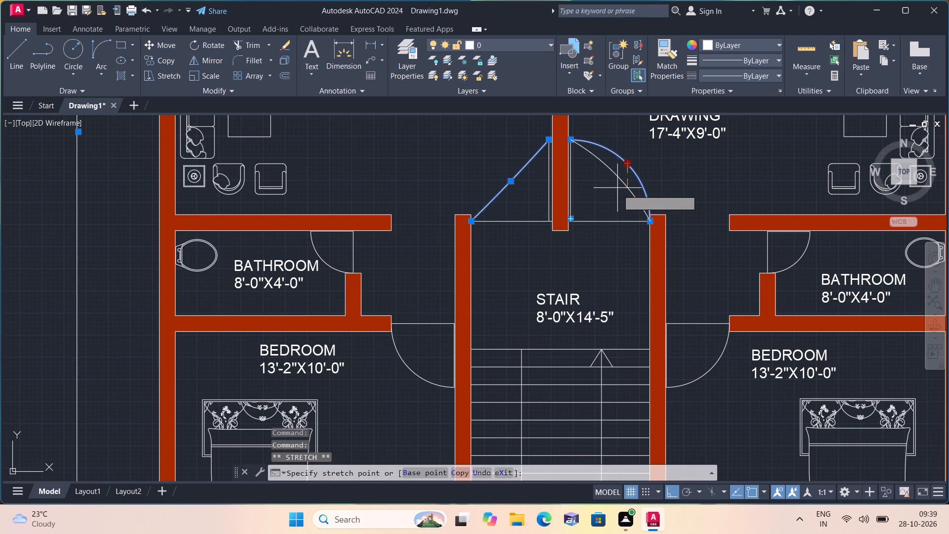
left_click_drag(617, 190, 617, 198)
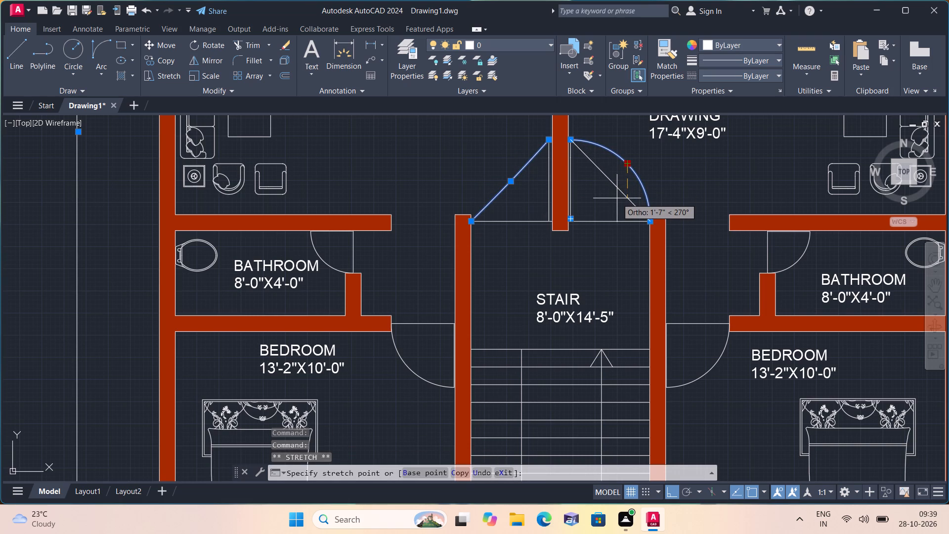
left_click(617, 198)
Stretch the midpoint of the left unit's 8'-0"X4'-0" bathroom door arc inward toward the hinge corner, flattening it into a shallow diagonal.
scroll(614, 187, "up", 1)
scroll(611, 174, "down", 2)
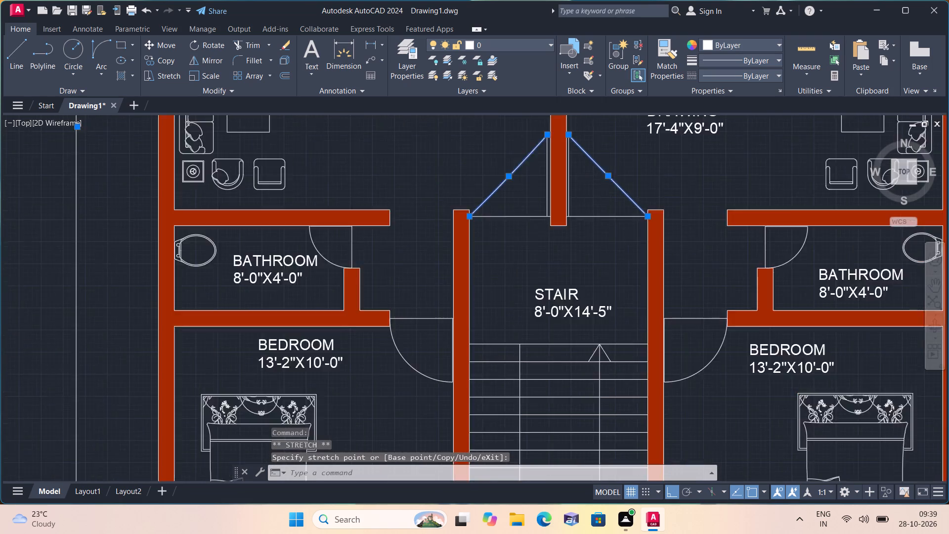
scroll(446, 238, "up", 2)
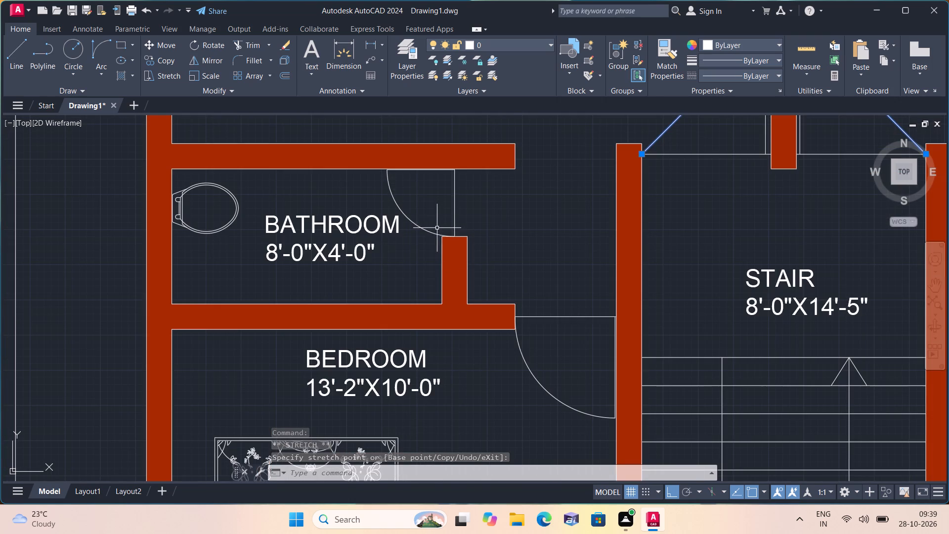
left_click(433, 233)
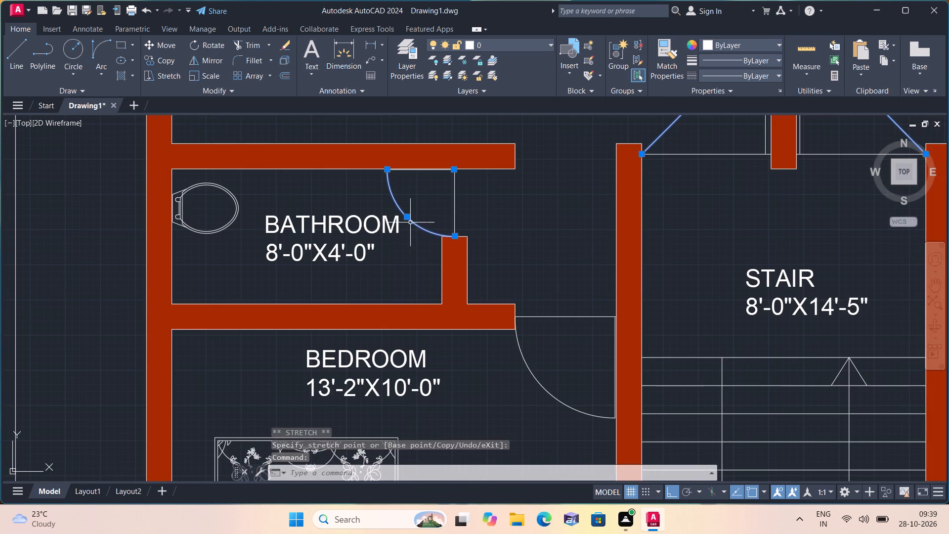
left_click(406, 219)
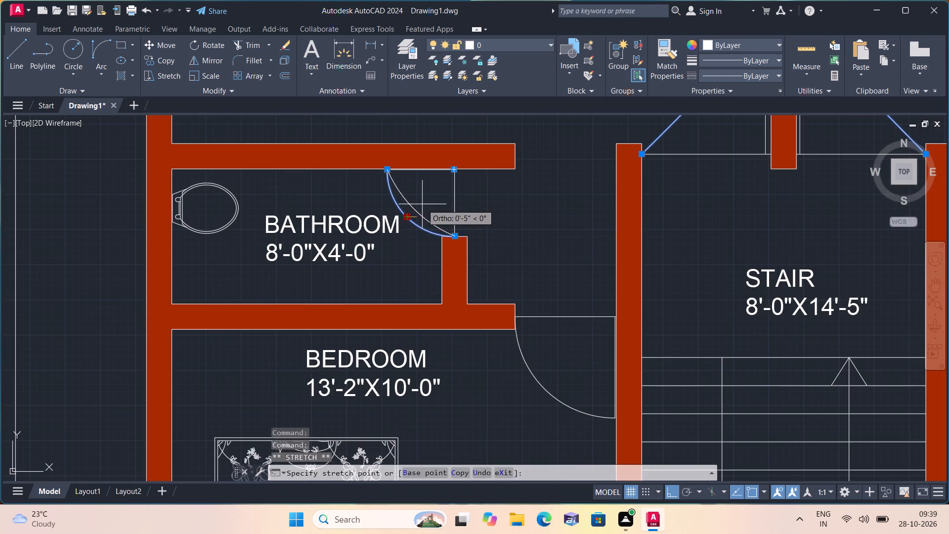
left_click(434, 194)
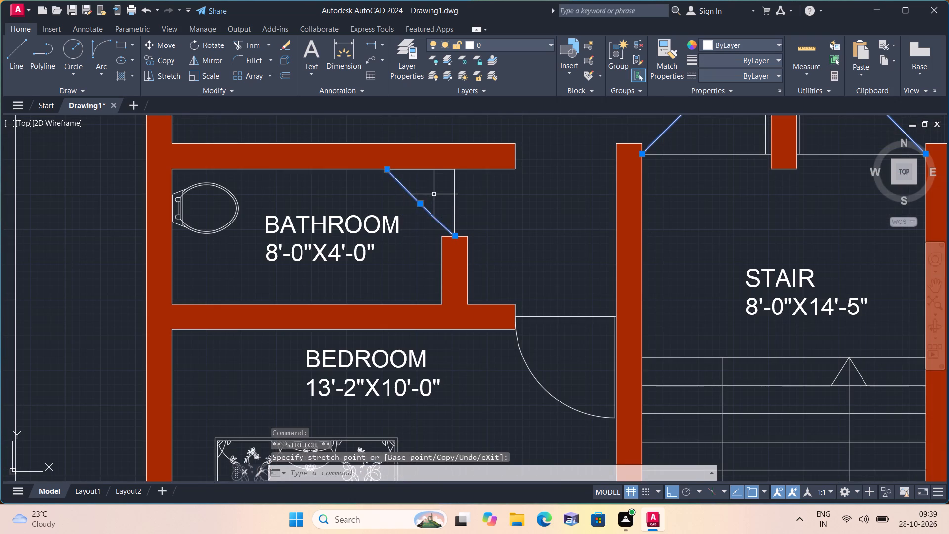
Stretch the midpoint of the left unit's 13'-2"X10'-0" bedroom door arc inward toward the hinge corner, flattening it into a shallow diagonal.
scroll(434, 194, "down", 1)
middle_click_drag(502, 303, 474, 228)
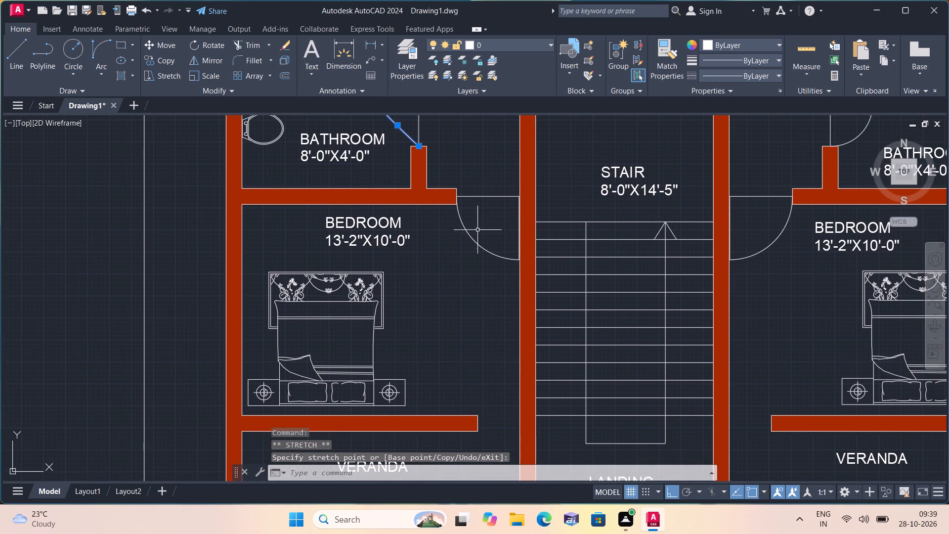
left_click(483, 244)
left_click(483, 245)
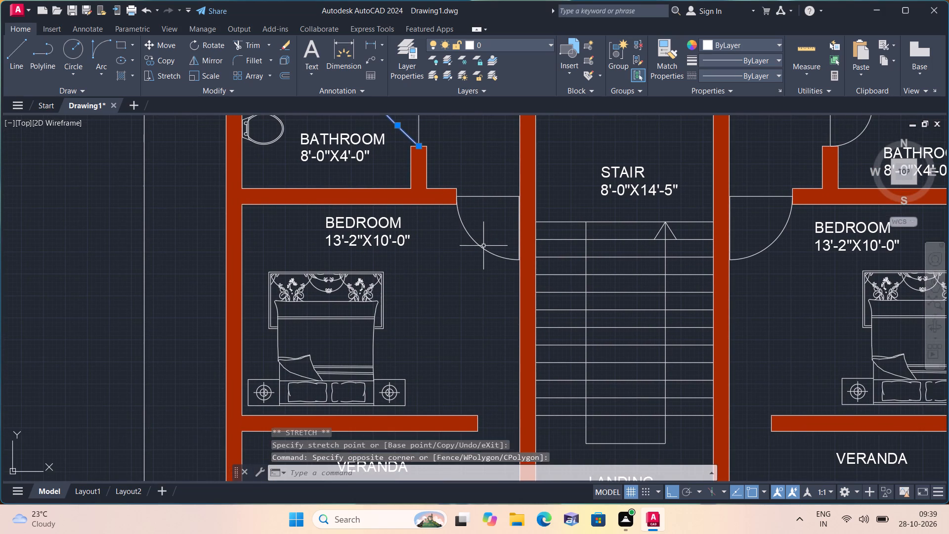
left_click(483, 246)
left_click(477, 243)
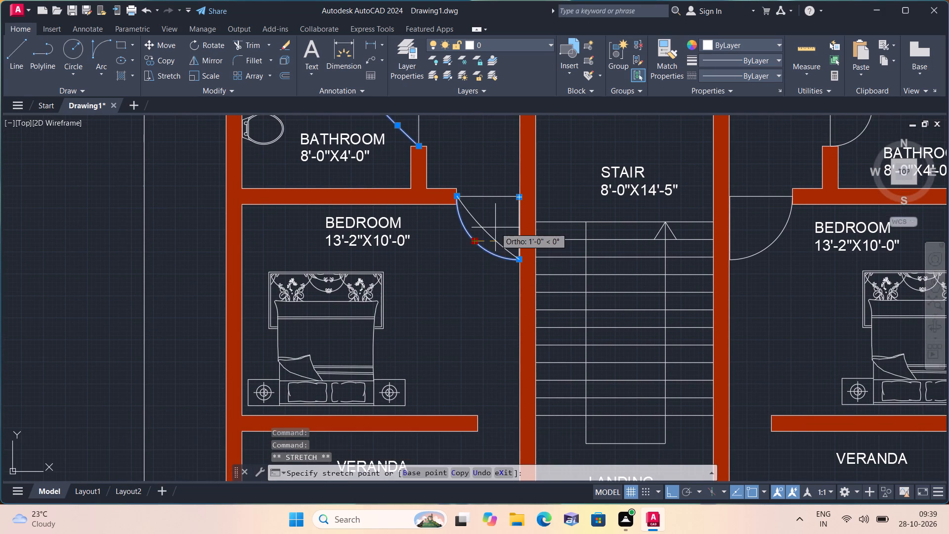
scroll(499, 222, "down", 1)
left_click(499, 221)
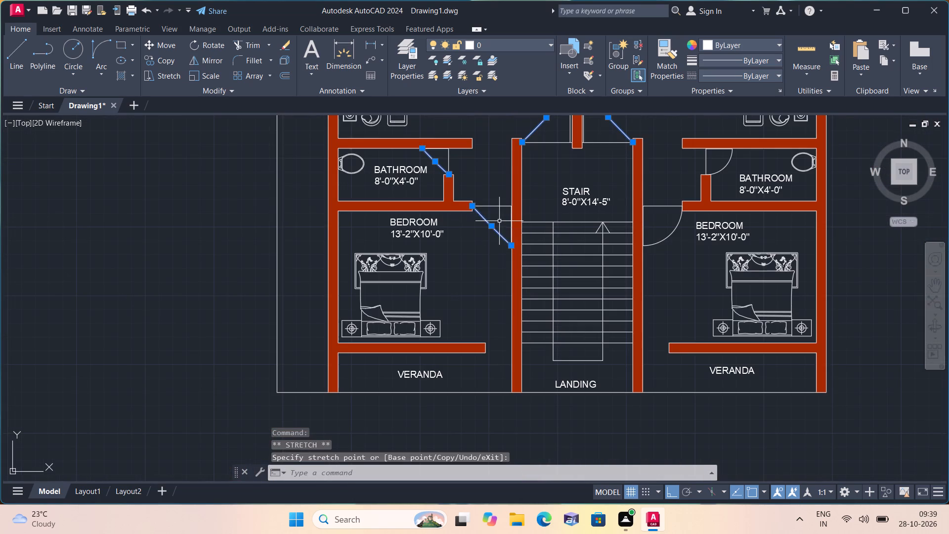
Stretch the midpoint of the right unit's 13'-2"X10'-0" bedroom door arc about 1'-1" inward, flattening it into a shallow diagonal, and dismiss the quick properties.
scroll(499, 221, "down", 1)
scroll(569, 225, "up", 2)
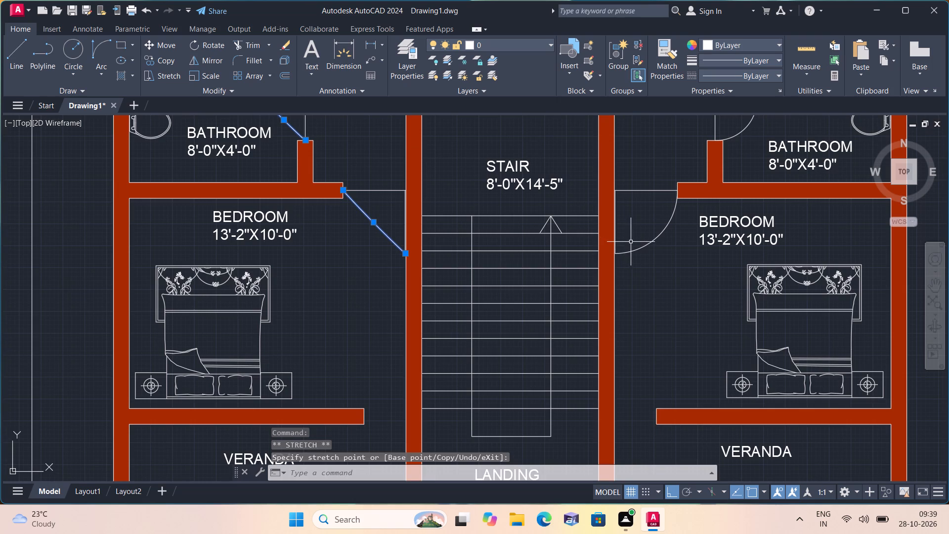
left_click(638, 246)
left_click(641, 249)
left_click(641, 249)
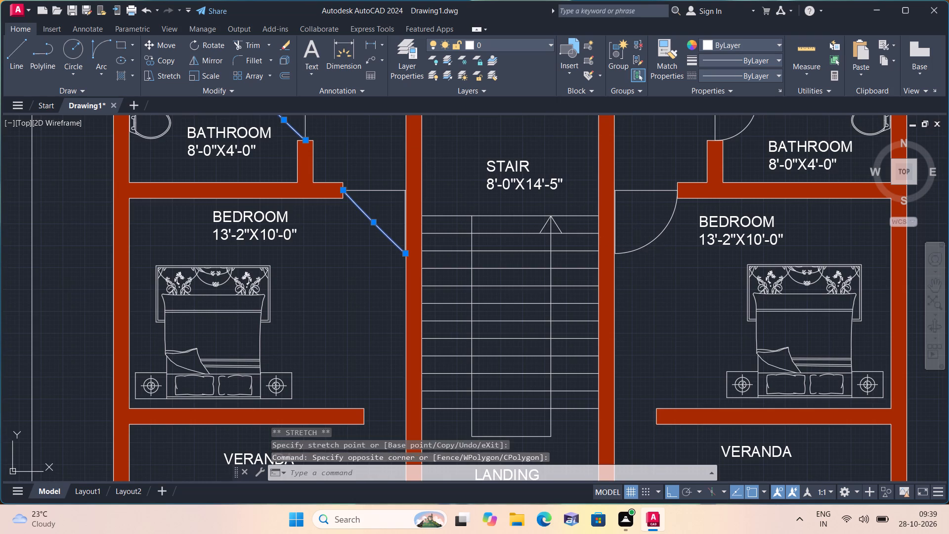
left_click(641, 249)
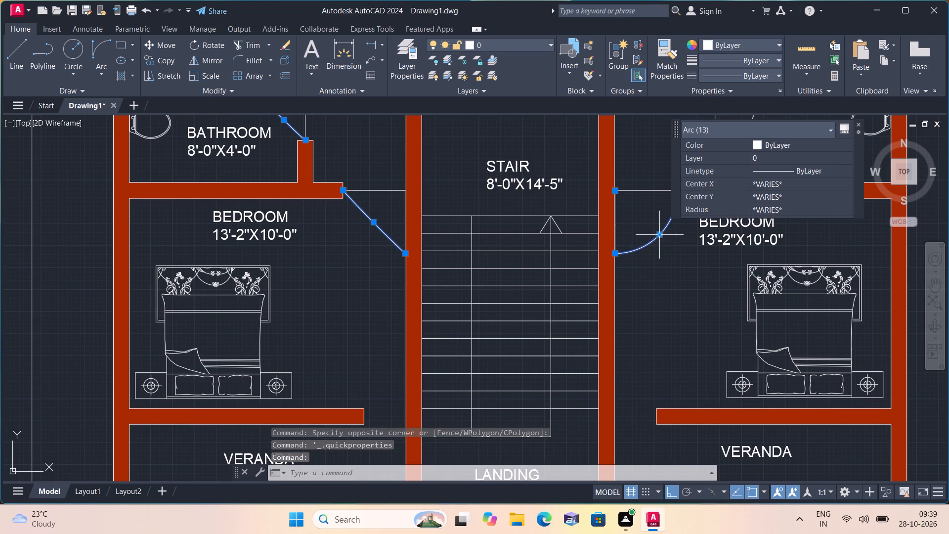
left_click(662, 235)
scroll(638, 219, "down", 1)
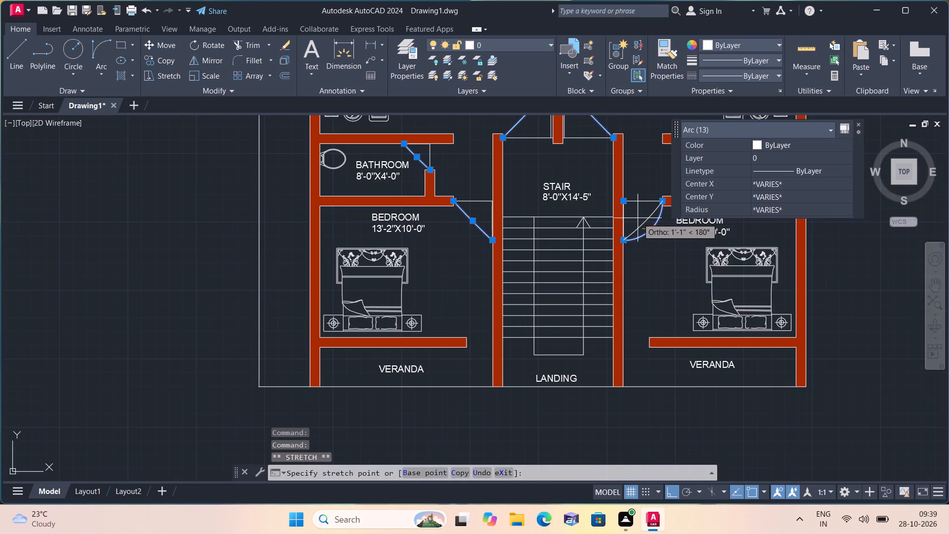
left_click(635, 216)
scroll(641, 230, "down", 1)
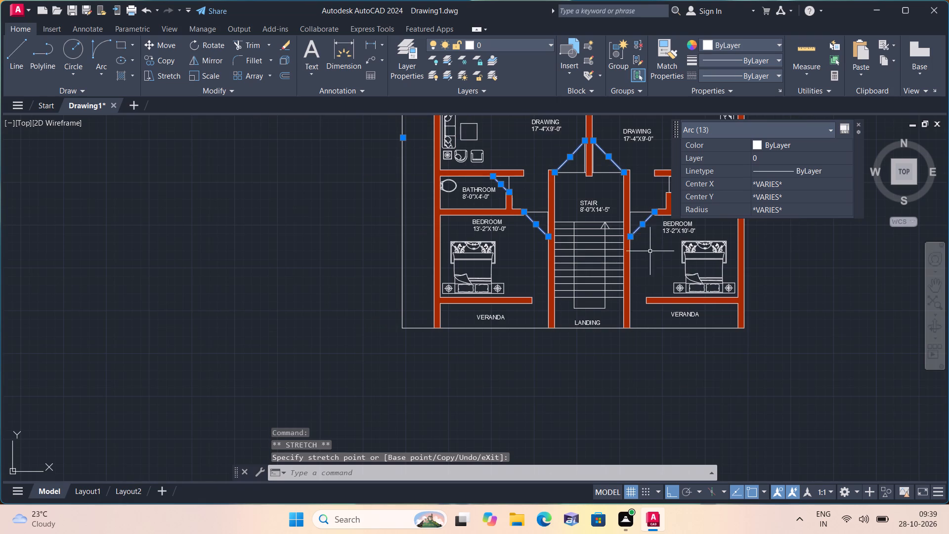
middle_click_drag(658, 266, 570, 251)
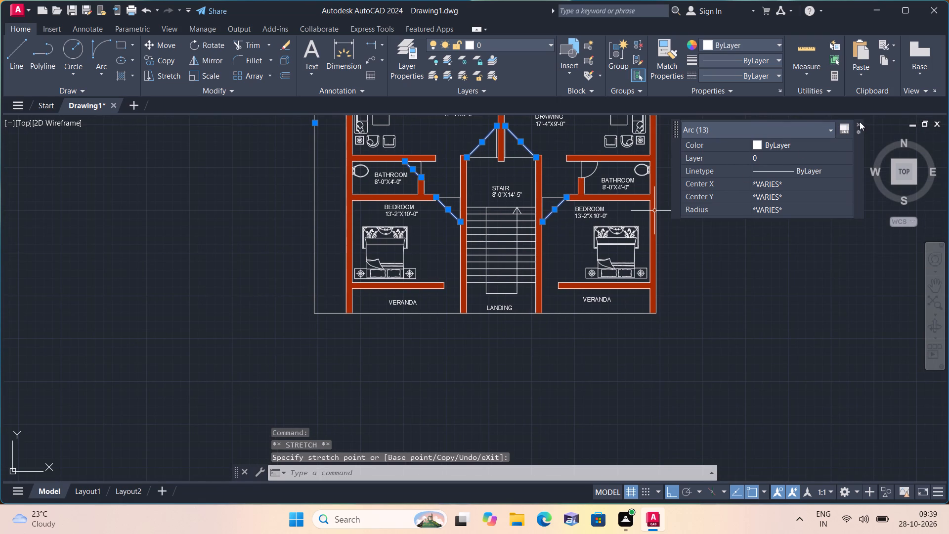
left_click(860, 122)
left_click(858, 124)
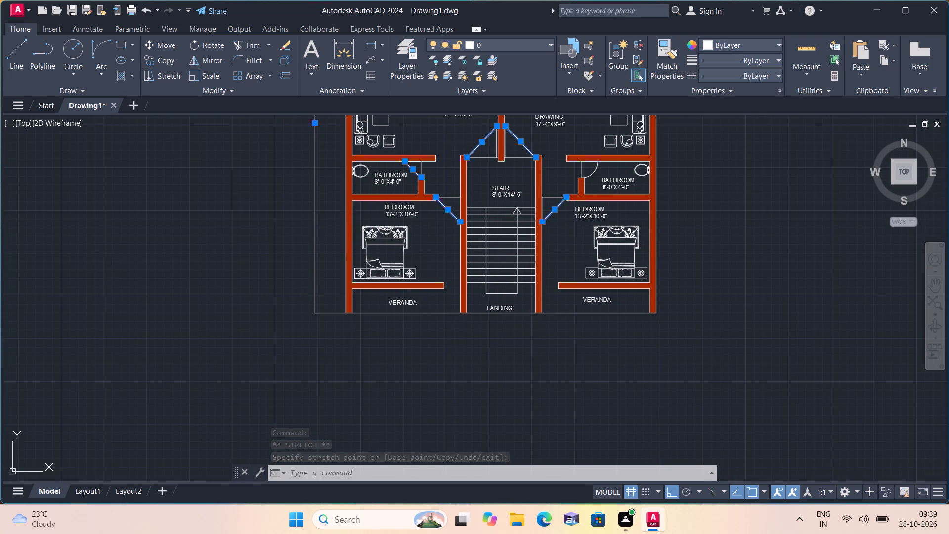
Stretch the midpoint of the right unit's 8'-0"X4'-0" bathroom door arc about 0'-9" inward, flattening it into a shallow diagonal, and clear the selection.
scroll(591, 270, "up", 1)
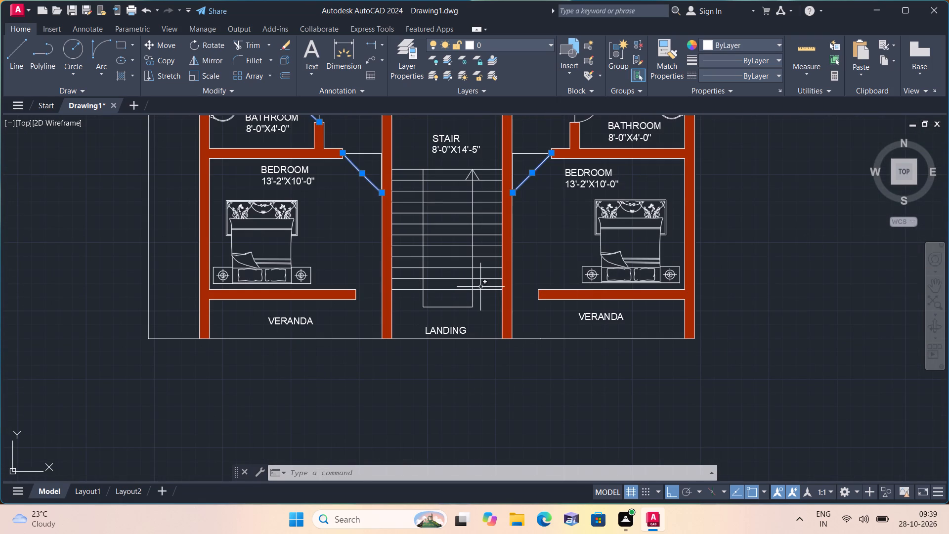
scroll(487, 288, "down", 1)
middle_click_drag(552, 266, 575, 362)
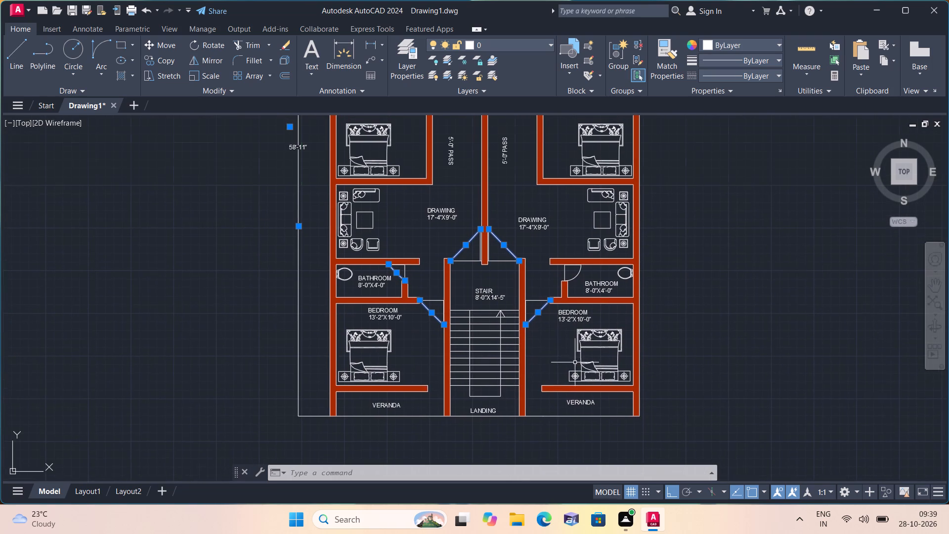
scroll(576, 290, "up", 2)
left_click(573, 259)
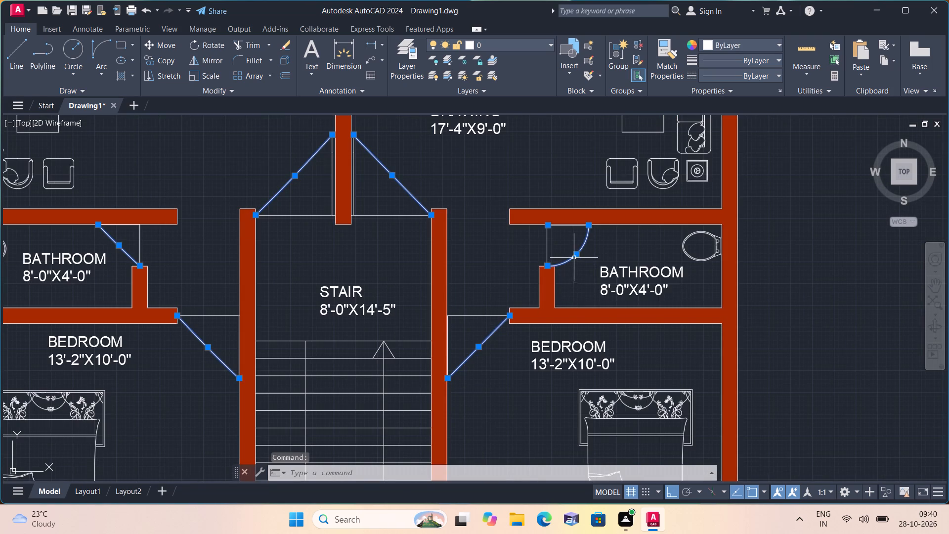
left_click(575, 257)
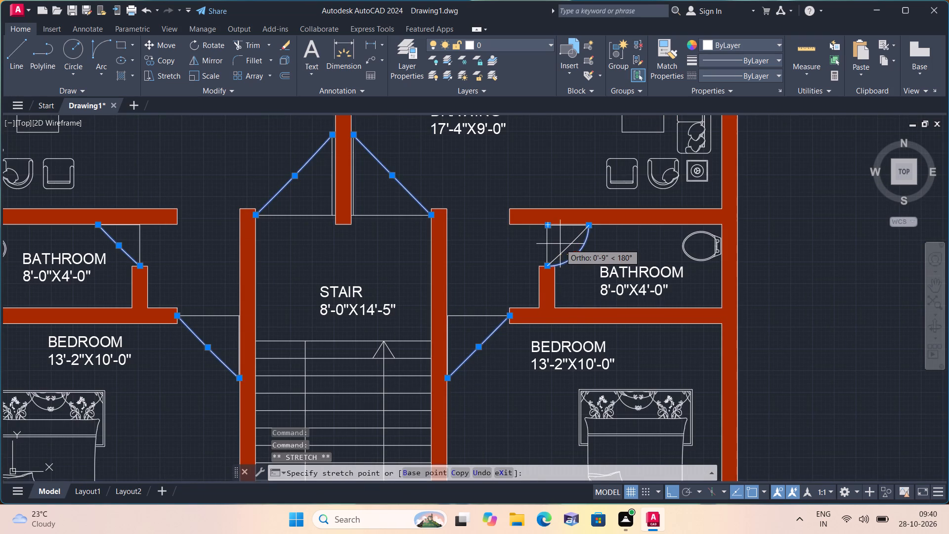
left_click(559, 241)
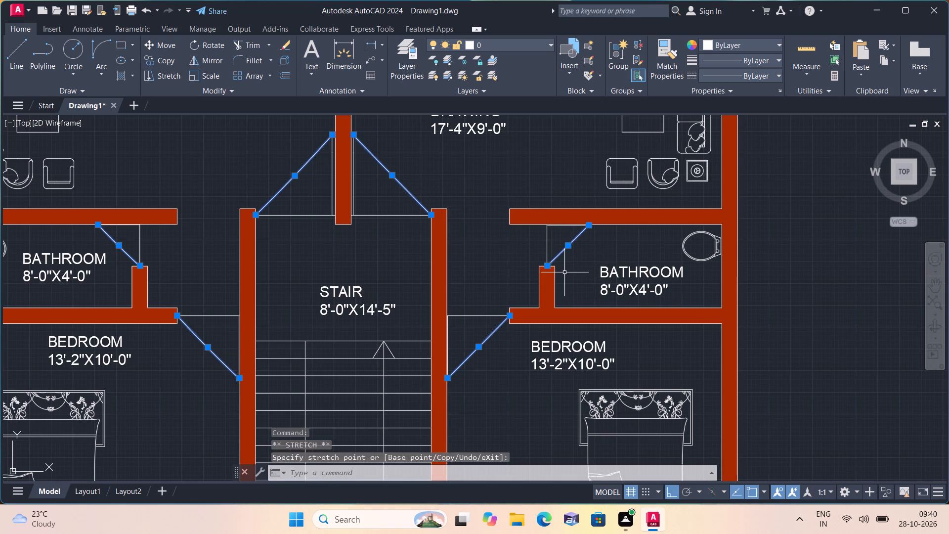
key("Escape")
Review the door symbols and room layout across both units, from the stair up to the kitchens and 11'-0"X12'-0" bedrooms.
scroll(522, 279, "down", 1)
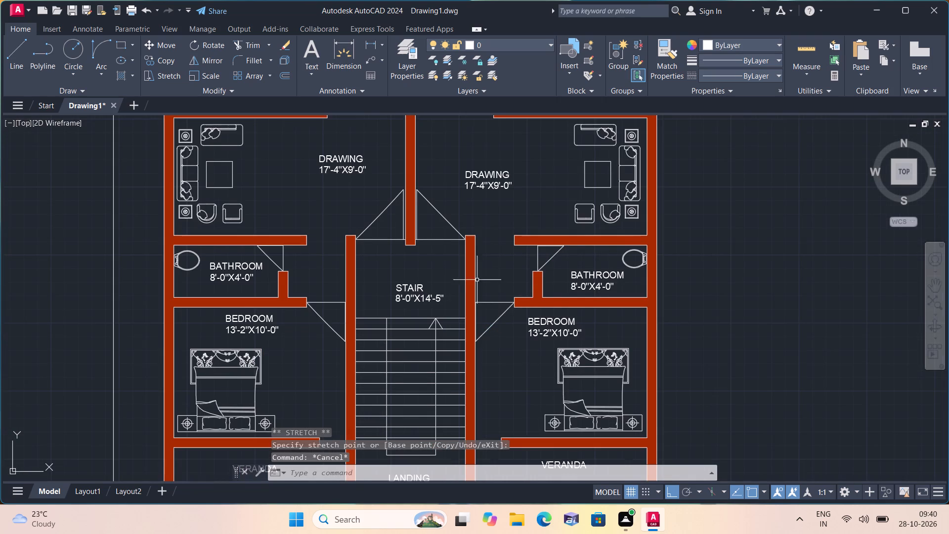
middle_click_drag(468, 274, 472, 433)
middle_click_drag(354, 271, 396, 341)
scroll(354, 271, "down", 1)
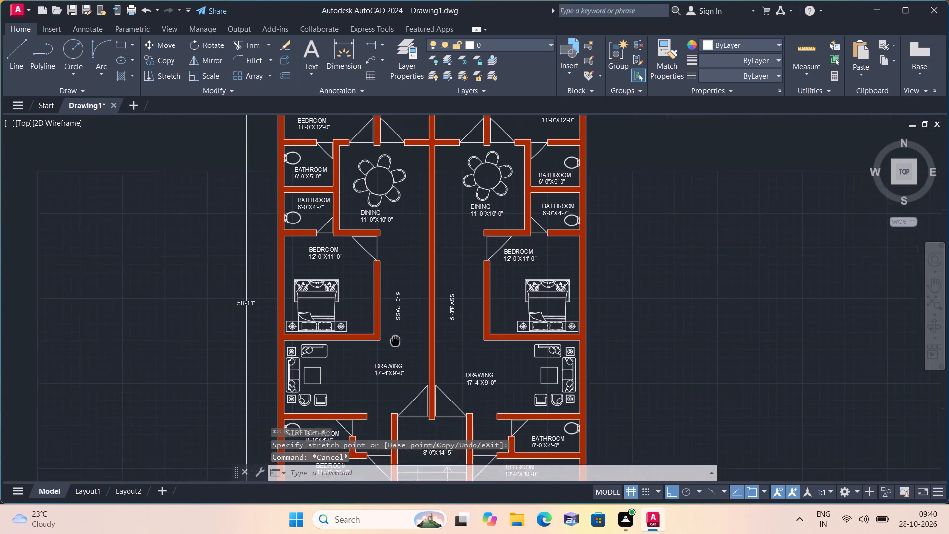
middle_click_drag(396, 341, 399, 348)
middle_click_drag(373, 226, 378, 286)
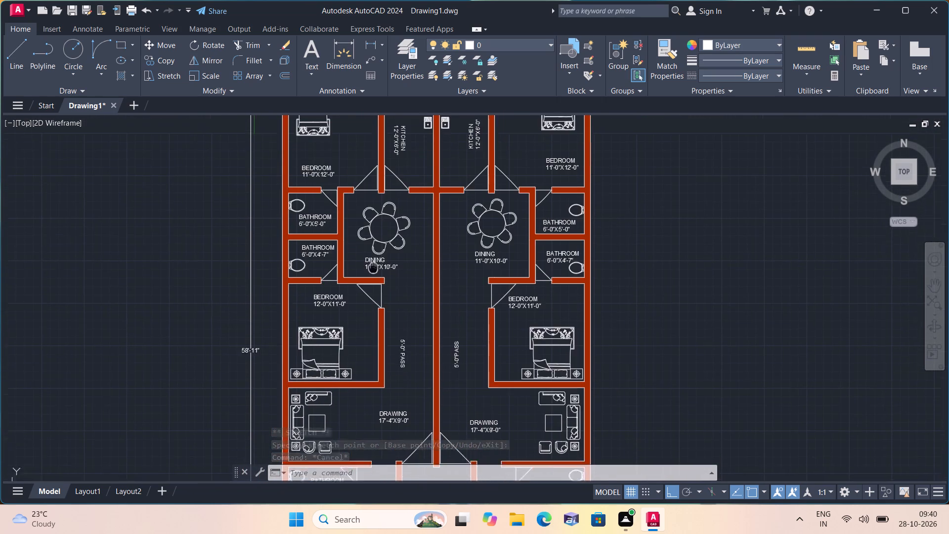
middle_click_drag(378, 286, 367, 356)
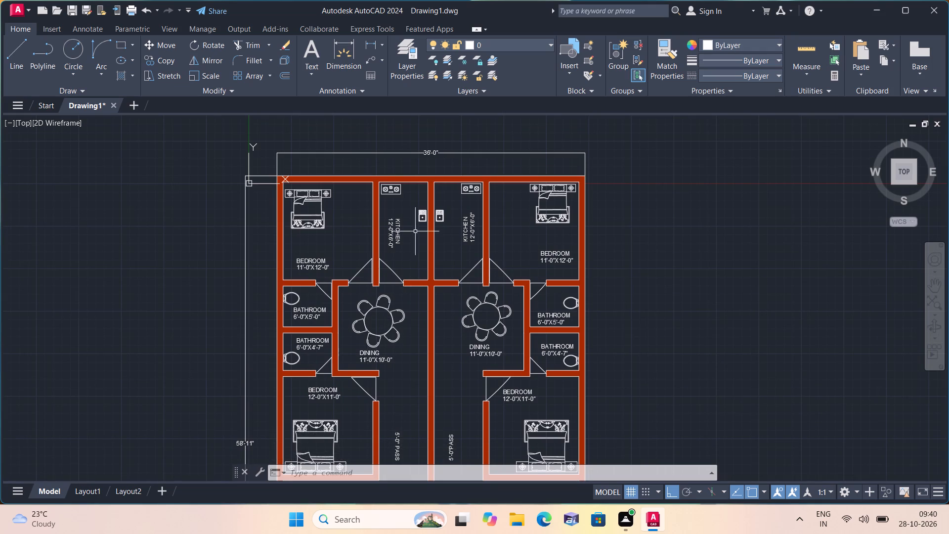
scroll(431, 160, "up", 2)
scroll(387, 265, "down", 1)
middle_click_drag(379, 269, 378, 269)
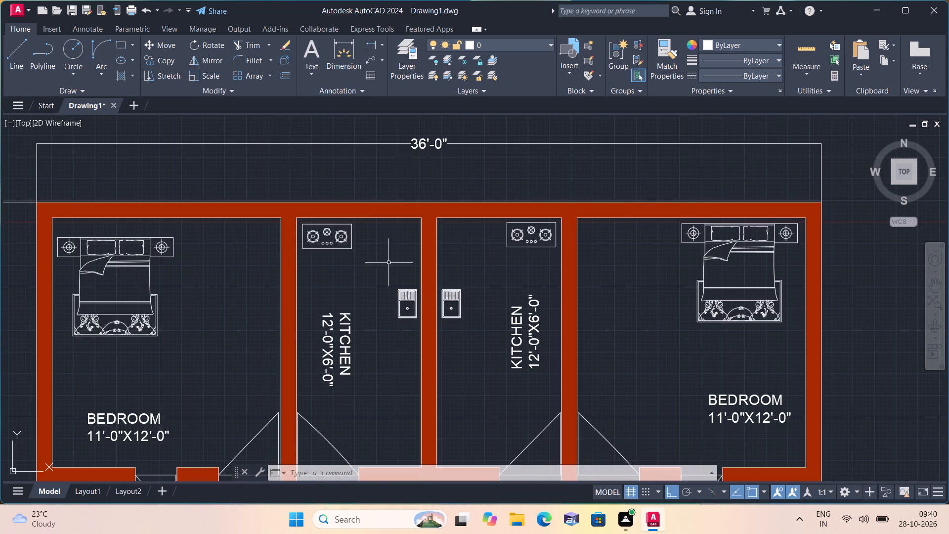
middle_click_drag(378, 269, 407, 181)
scroll(408, 180, "down", 1)
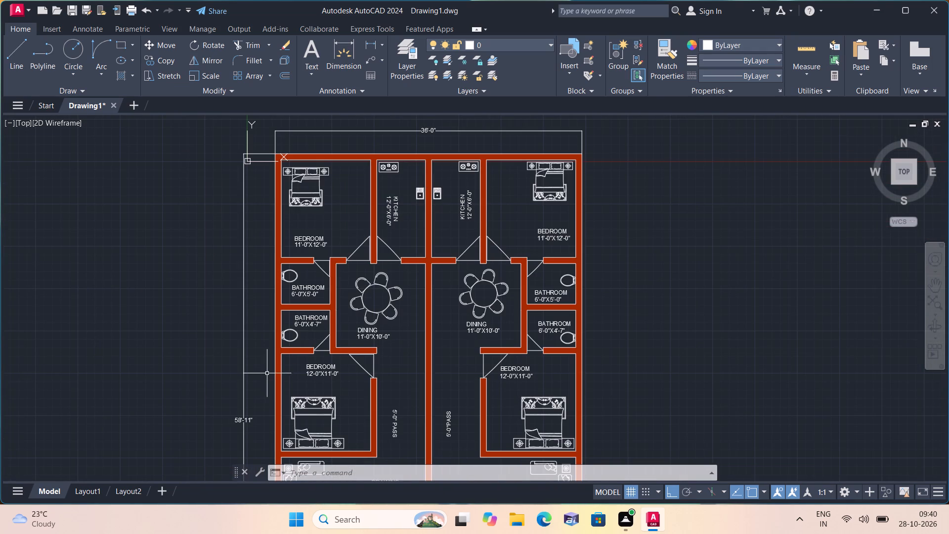
Review the door symbols and room layout across both units, from the 11'-0"X12'-0" bedrooms and dining rooms down to the verandas and landing.
scroll(309, 236, "up", 1)
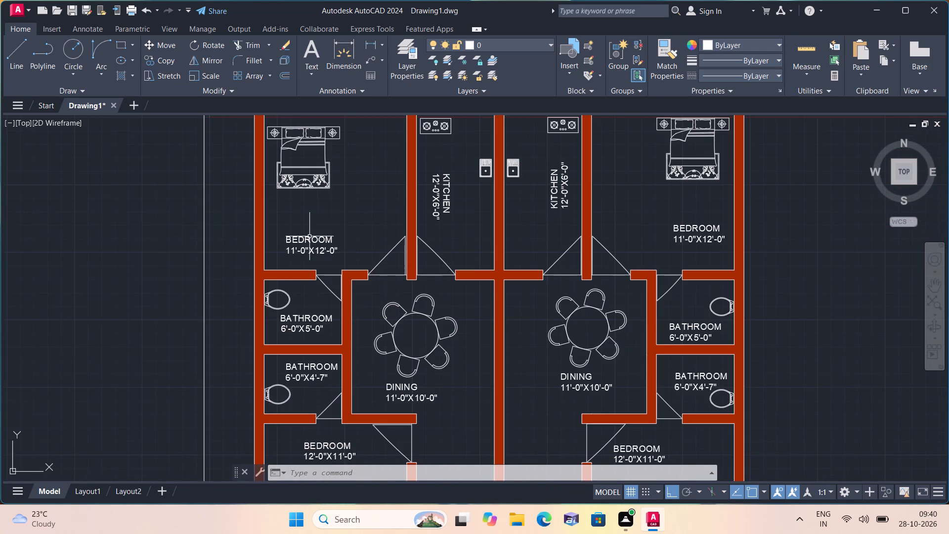
scroll(352, 288, "up", 1)
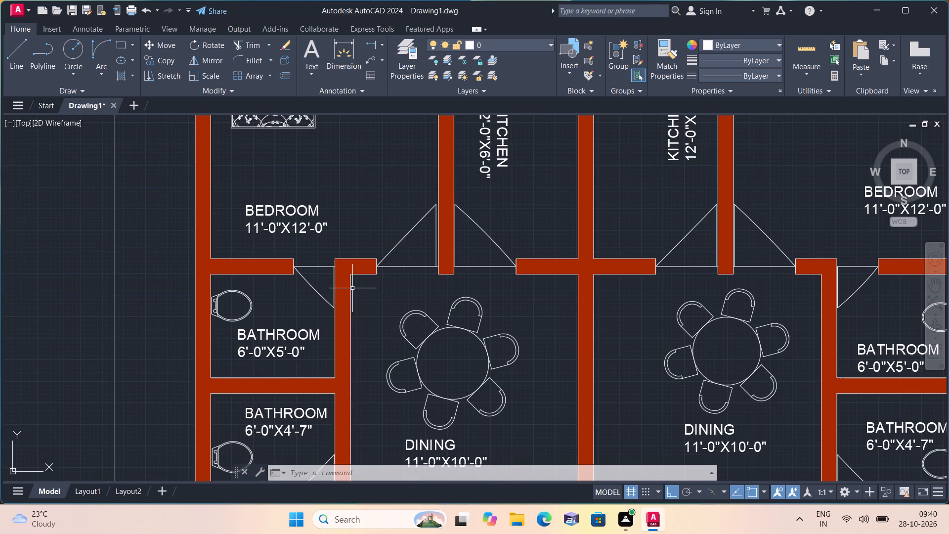
middle_click_drag(398, 297, 398, 297)
middle_click_drag(398, 297, 292, 234)
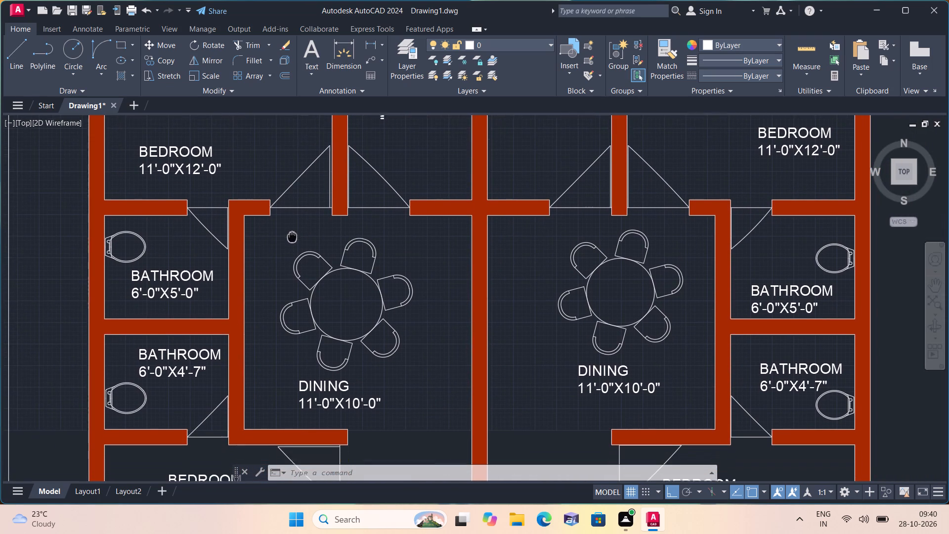
middle_click_drag(292, 234, 292, 234)
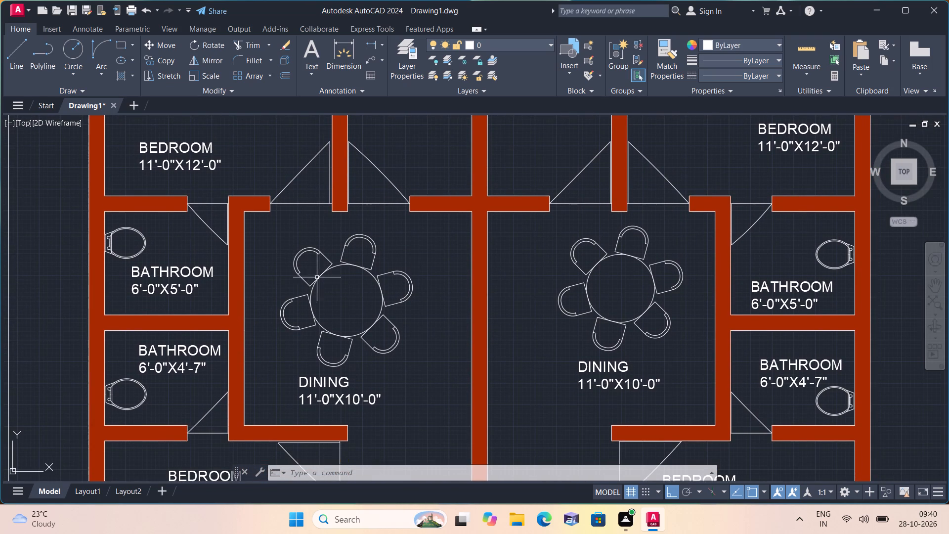
scroll(410, 293, "down", 1)
middle_click_drag(406, 293, 378, 248)
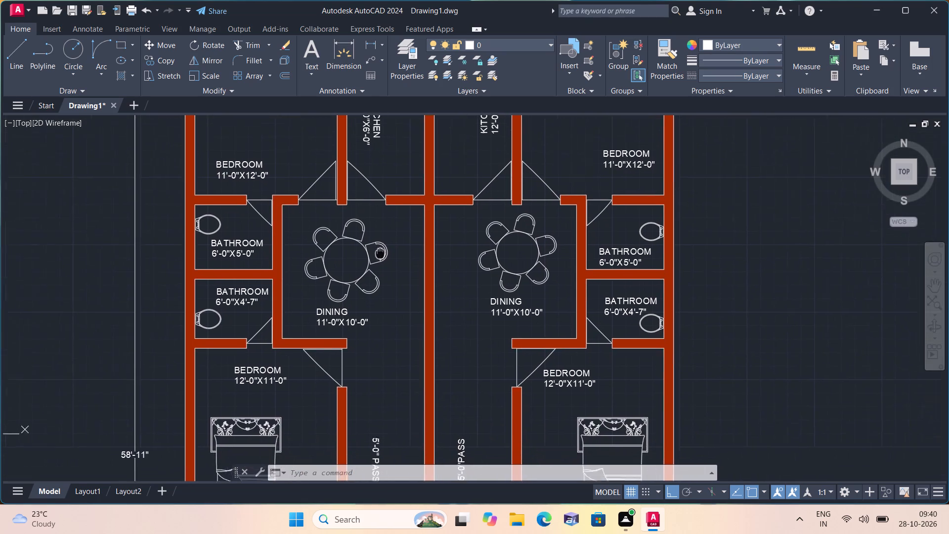
middle_click_drag(378, 248, 363, 223)
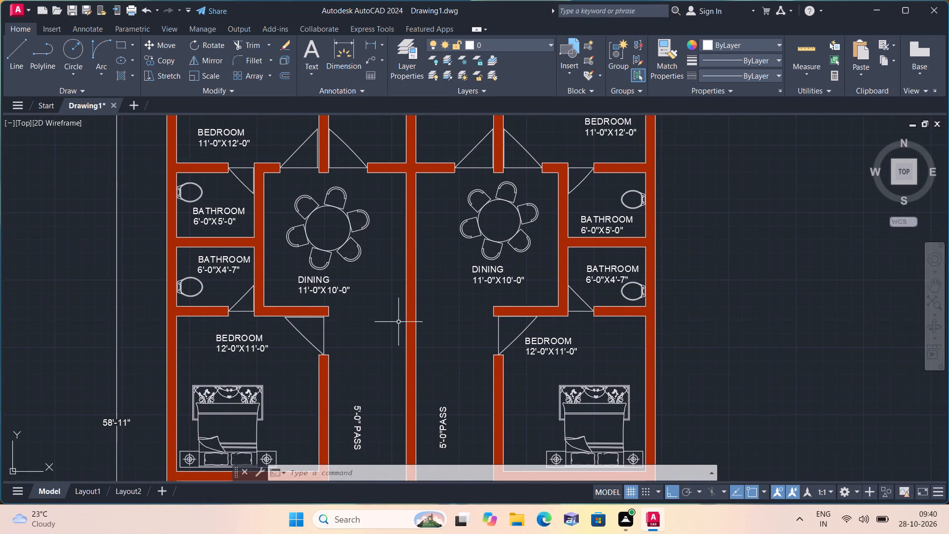
middle_click_drag(395, 320, 384, 245)
middle_click_drag(379, 296, 378, 171)
scroll(375, 274, "down", 1)
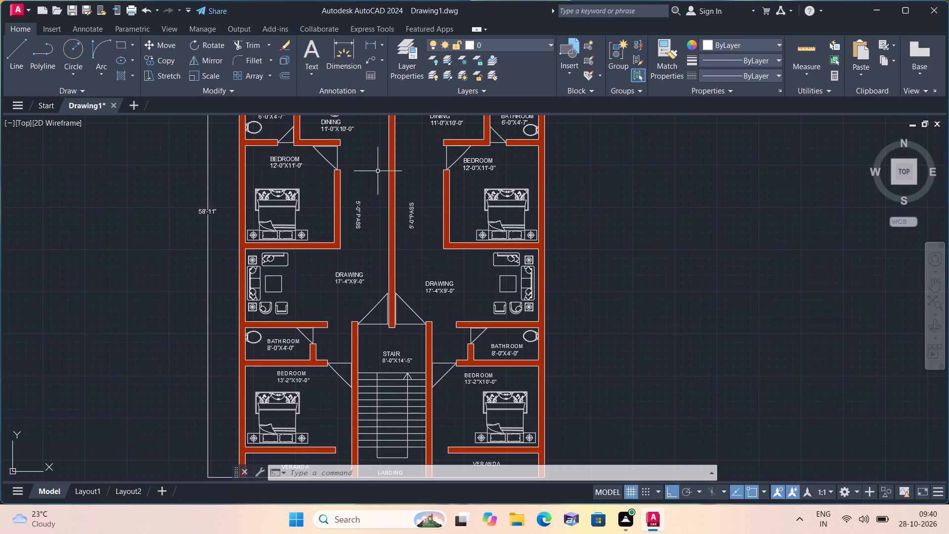
middle_click_drag(371, 268, 362, 221)
middle_click_drag(375, 316, 375, 267)
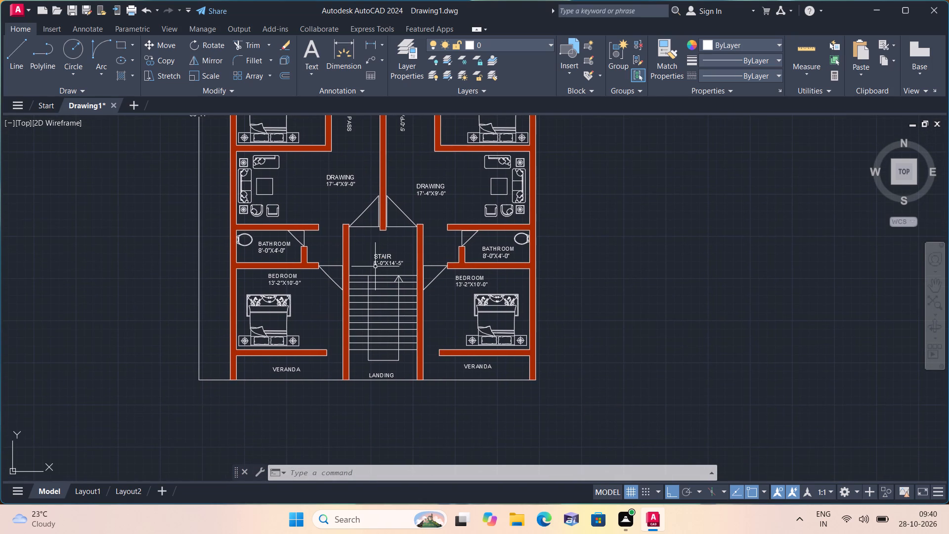
Measure the width of the opening between the left veranda wall's end and the stair wall.
key("l")
key("space")
scroll(343, 366, "up", 1)
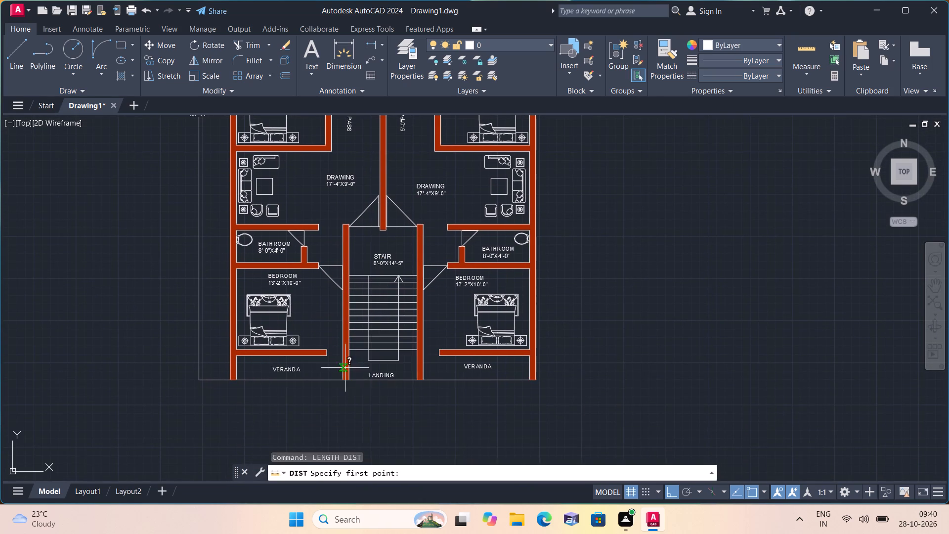
scroll(343, 366, "up", 1)
scroll(303, 353, "up", 2)
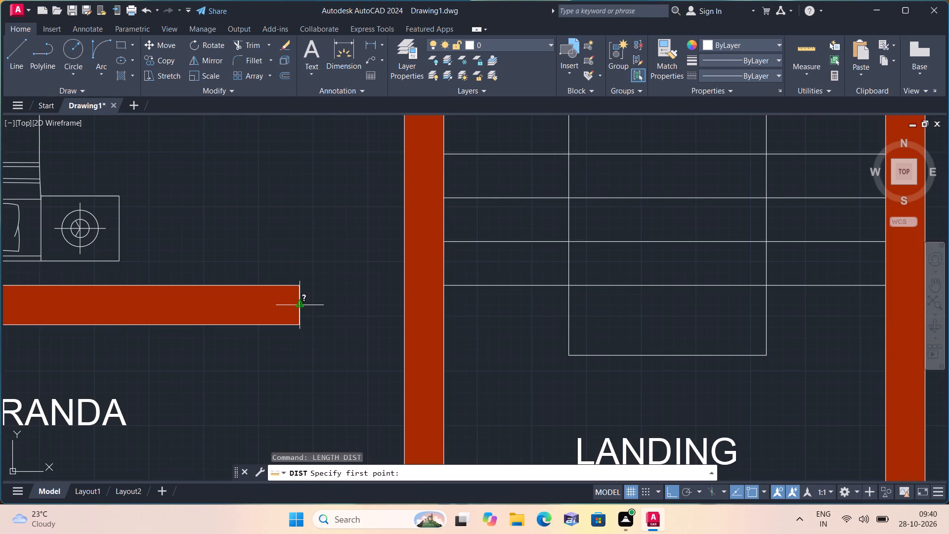
left_click(301, 307)
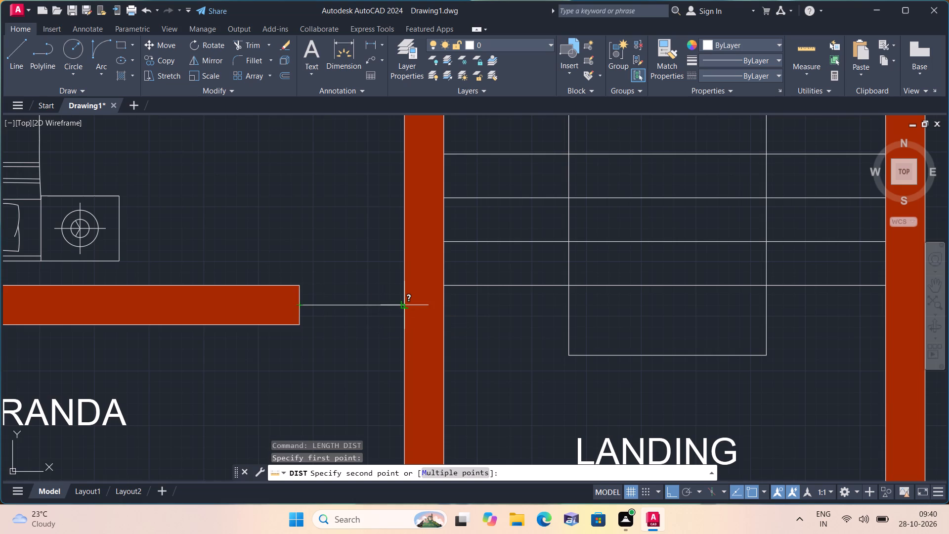
left_click(405, 308)
scroll(405, 308, "up", 2)
key("space")
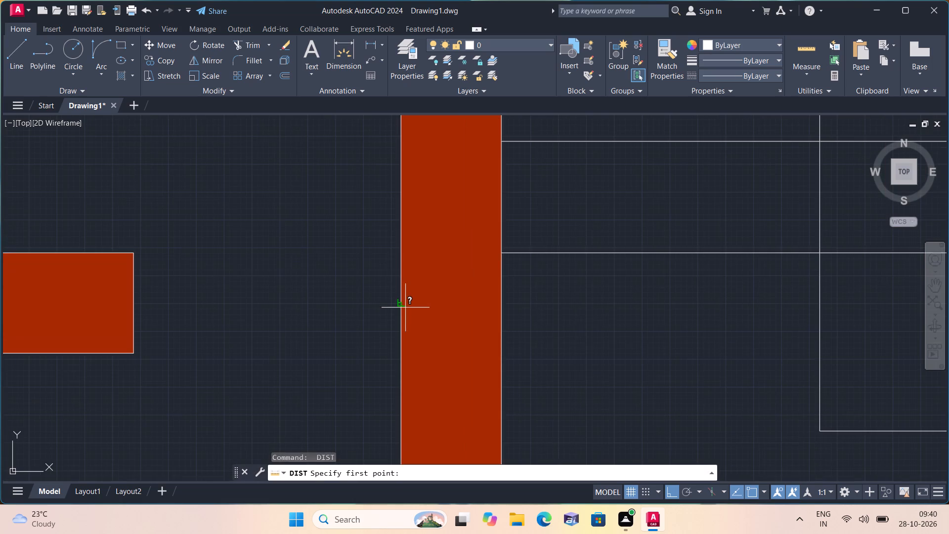
scroll(403, 311, "up", 1)
scroll(389, 313, "down", 4)
key("space")
scroll(344, 320, "up", 1)
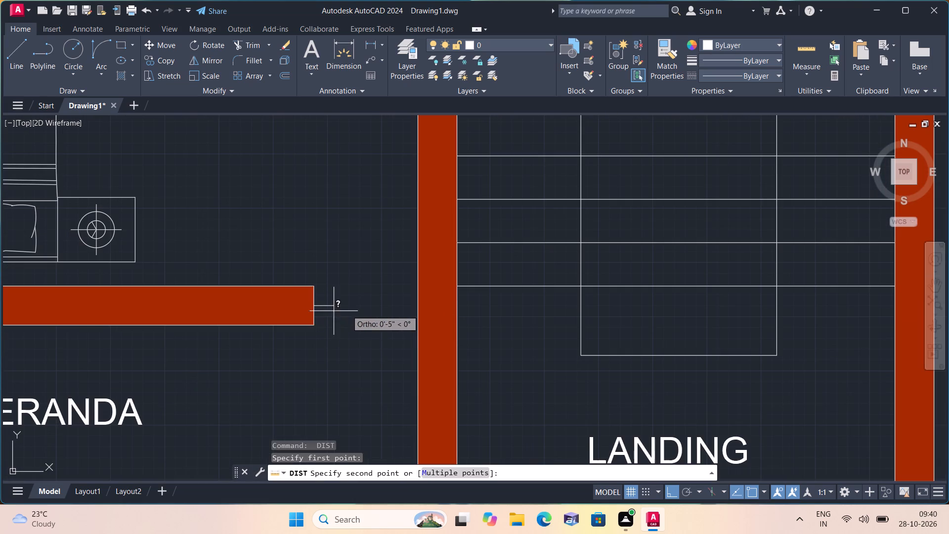
left_click(419, 307)
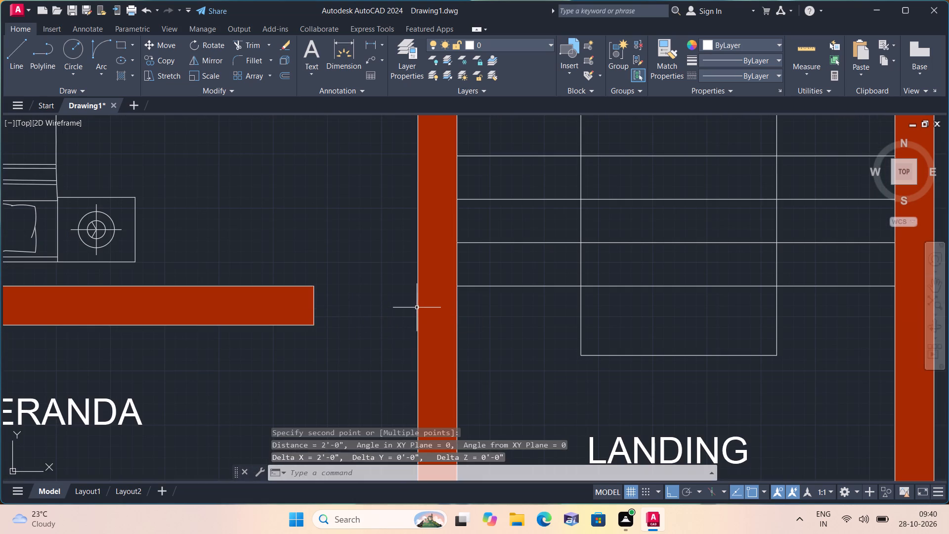
key("space")
key("Escape")
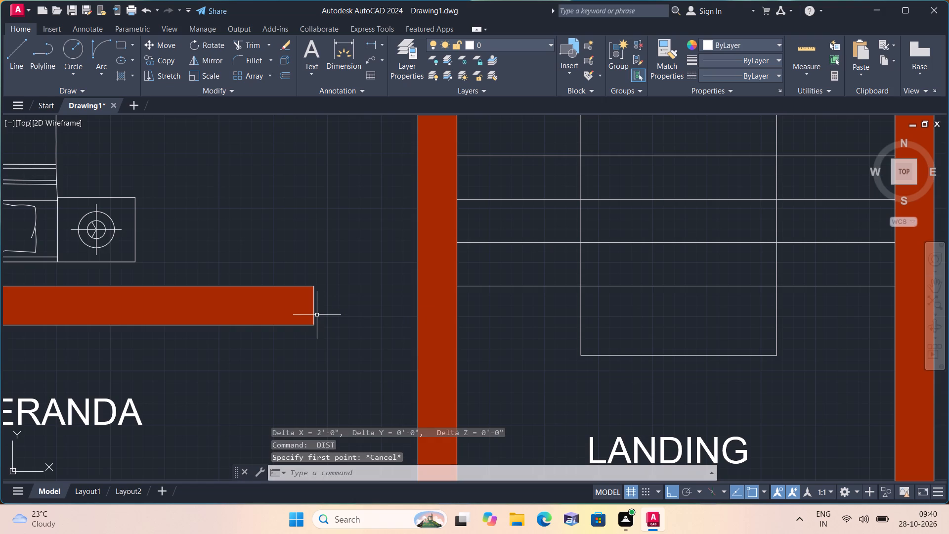
Draw a horizontal line across the left veranda doorway from the midpoint of the wall end to the stair wall.
type("l")
key("space")
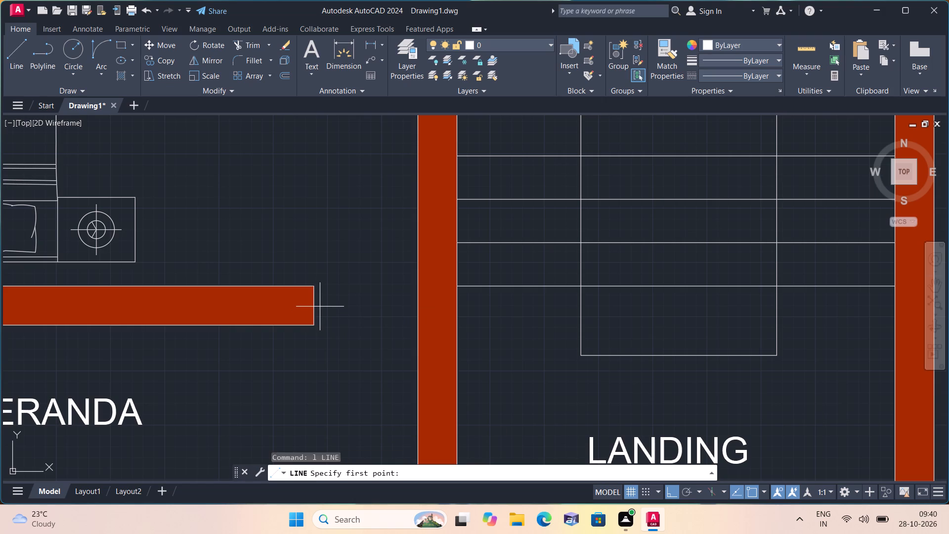
left_click(315, 305)
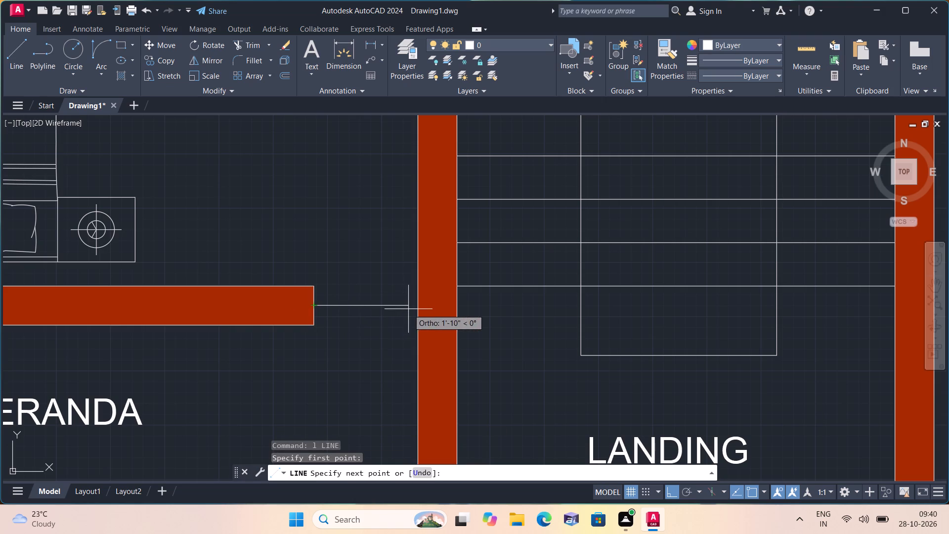
left_click(418, 308)
key("space")
Draw a 2' vertical door leaf line down from the left veranda doorway line, just beside the stair wall.
scroll(416, 312, "up", 2)
key("space")
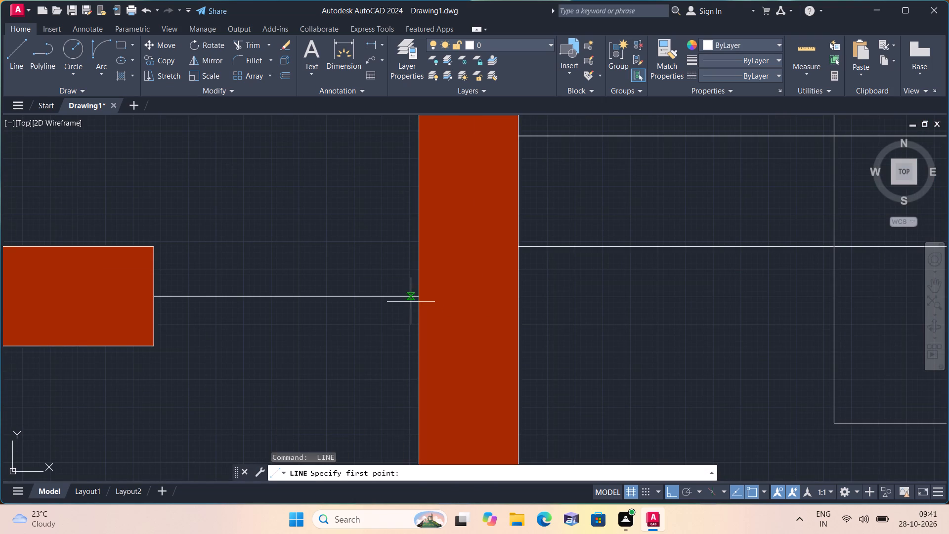
left_click(414, 299)
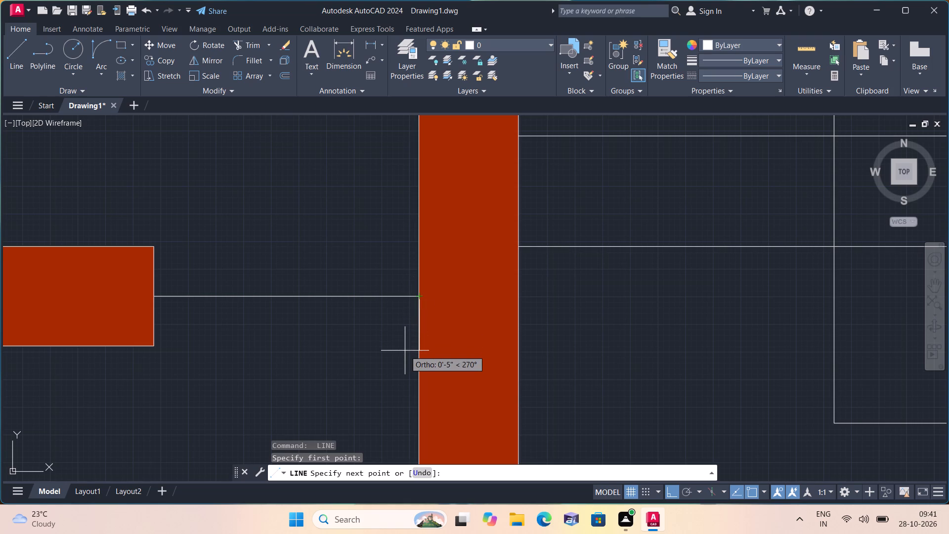
key("Escape")
key("space")
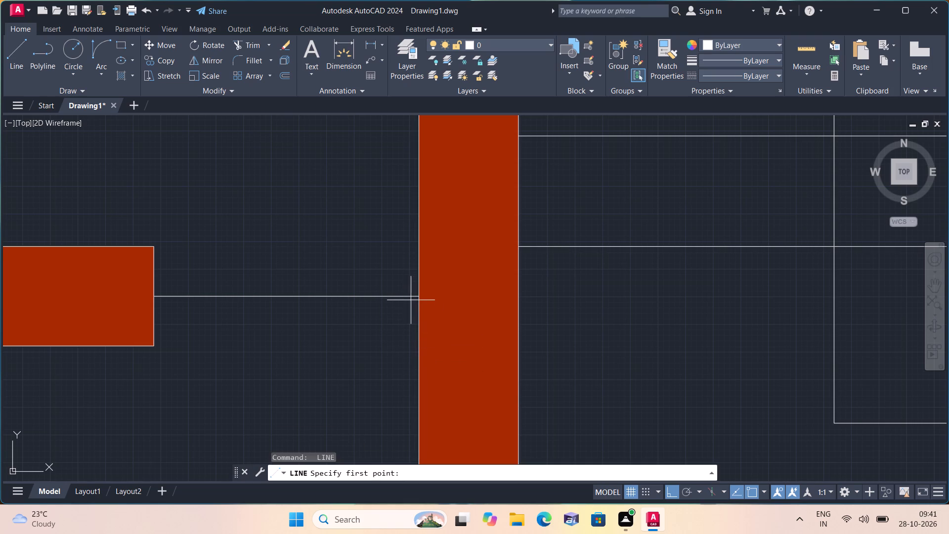
left_click(412, 297)
middle_click_drag(397, 358, 380, 289)
scroll(381, 301, "down", 1)
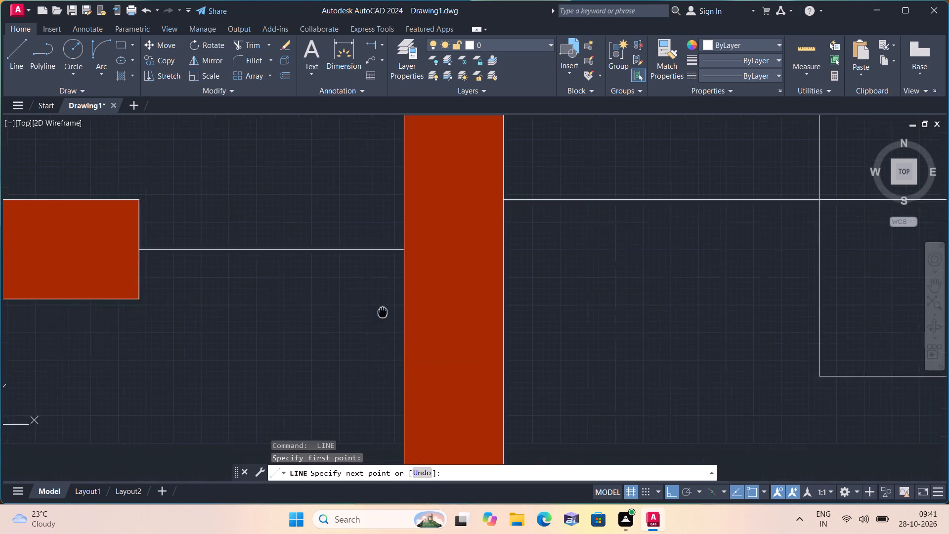
middle_click_drag(380, 289, 387, 308)
type("2'")
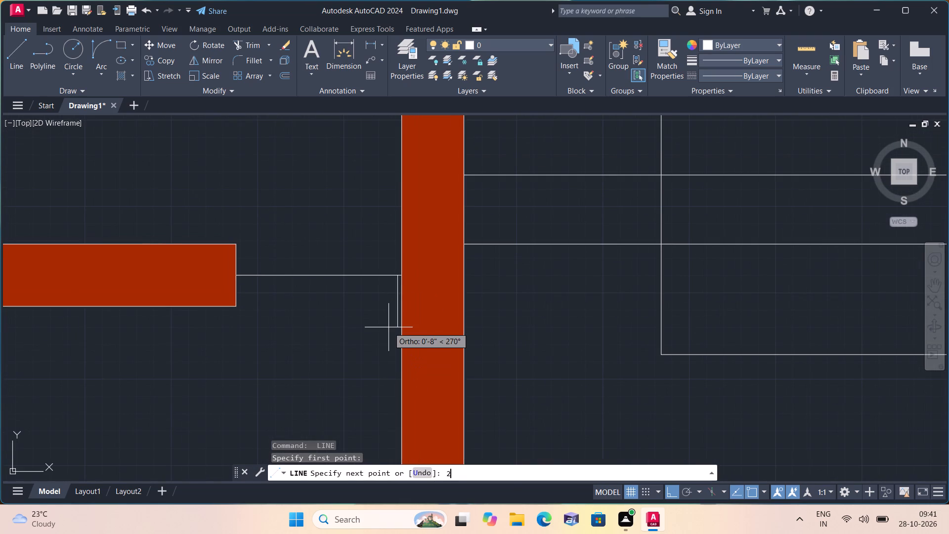
key("space")
key("space")
Draw a horizontal line across the right veranda doorway from the midpoint of the wall end to the stair wall.
middle_click_drag(380, 350, 307, 317)
scroll(374, 350, "down", 1)
scroll(302, 317, "down", 1)
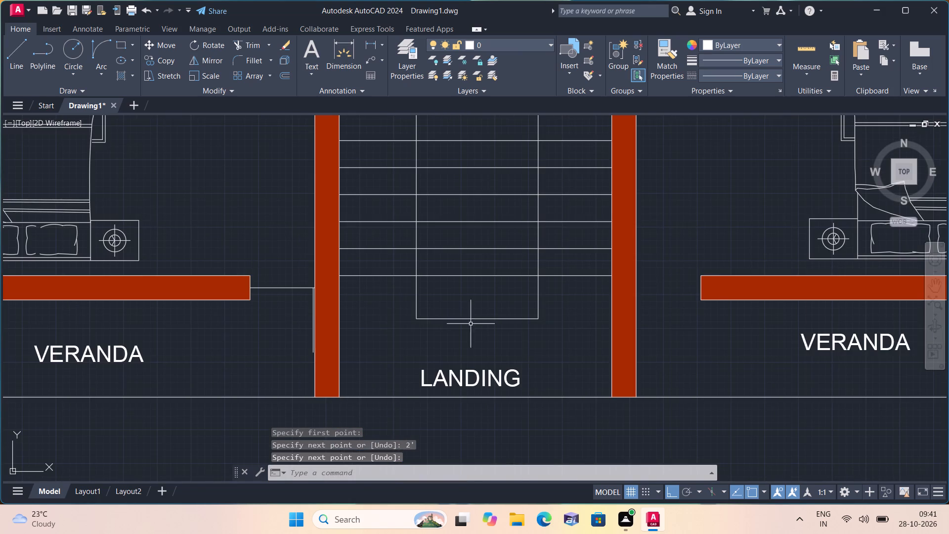
scroll(696, 295, "up", 1)
key("space")
left_click(703, 279)
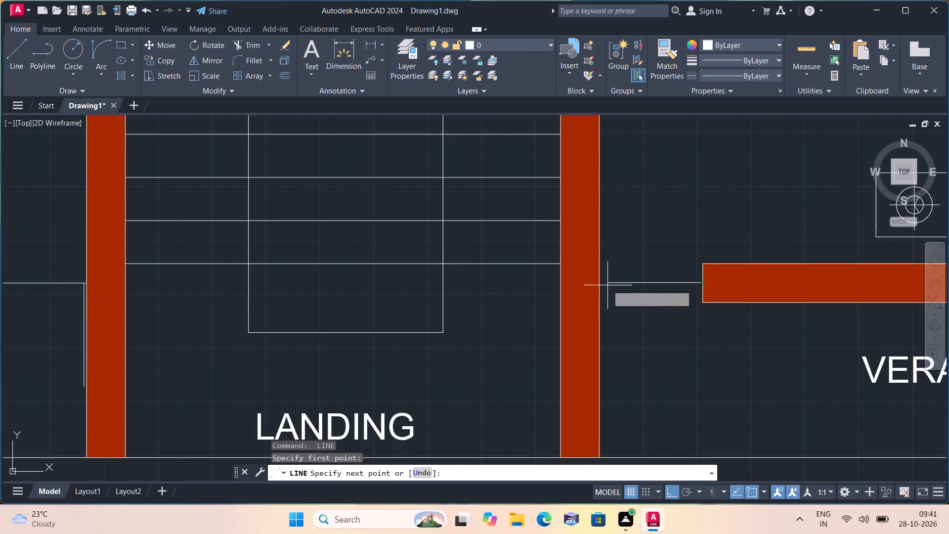
left_click(598, 285)
key("space")
Draw a 2' vertical door leaf line down from the right veranda doorway line, just beside the stair wall.
scroll(598, 285, "up", 2)
key("space")
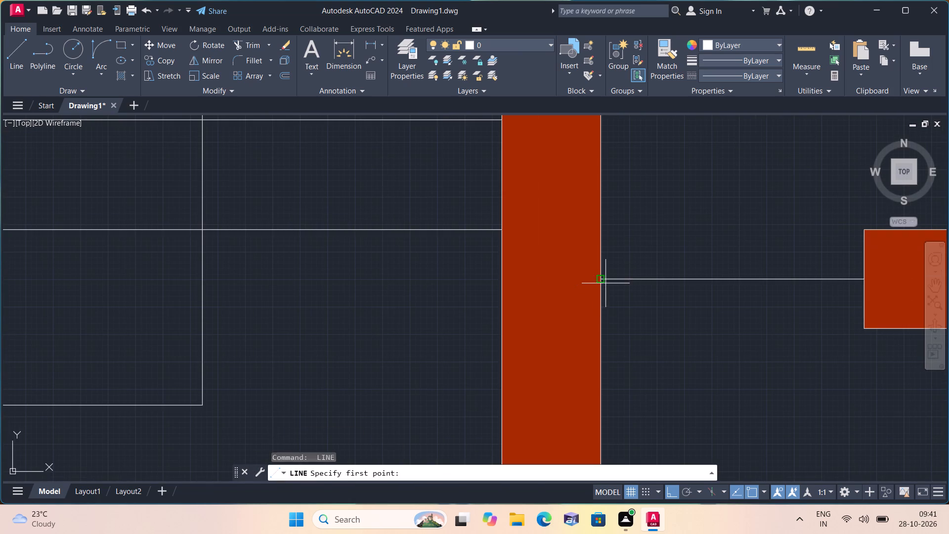
left_click(609, 279)
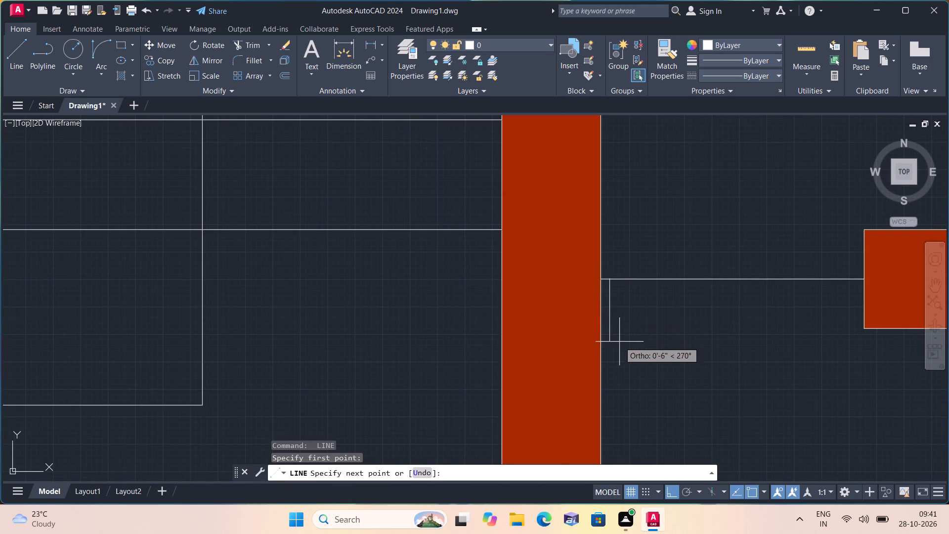
middle_click_drag(619, 343, 639, 336)
scroll(616, 318, "down", 1)
type("2'")
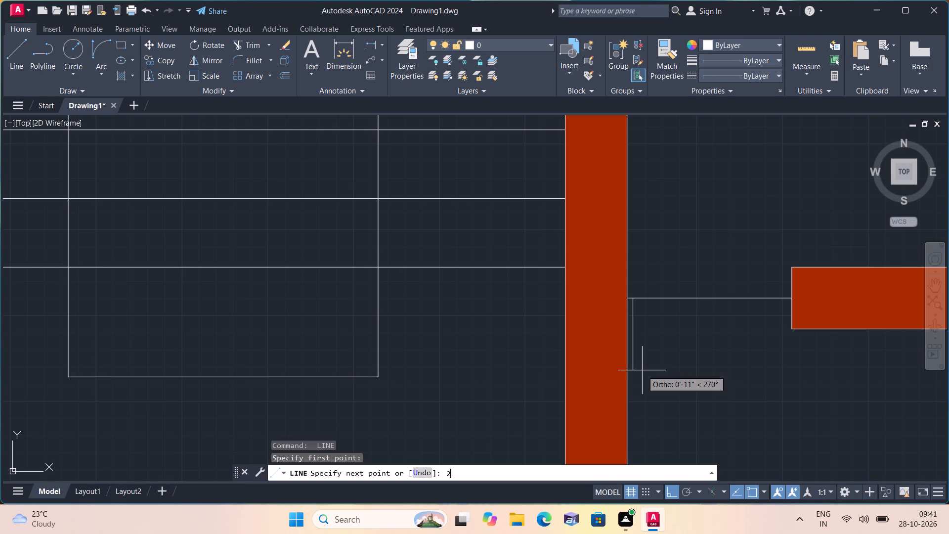
key("space")
key("Escape")
Draw a Start, End, Direction arc from the left veranda door leaf's lower end to the wall end, bulging away from the hinge corner.
scroll(642, 370, "down", 2)
middle_click_drag(642, 370, 600, 321)
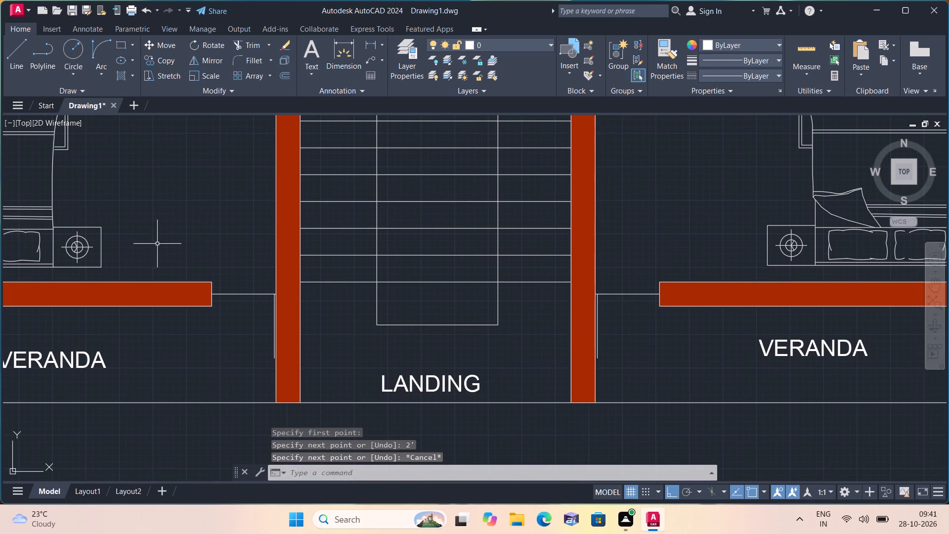
left_click(104, 69)
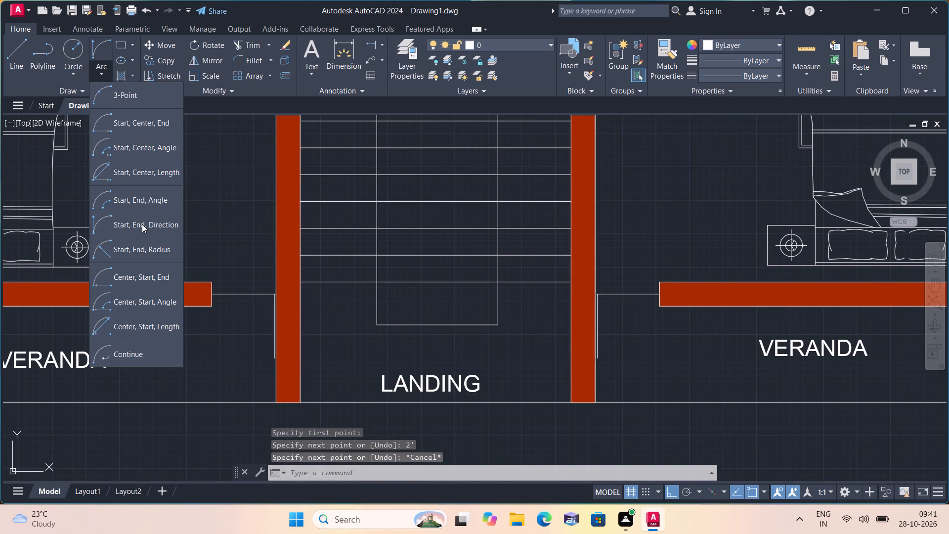
left_click(142, 223)
scroll(256, 370, "up", 3)
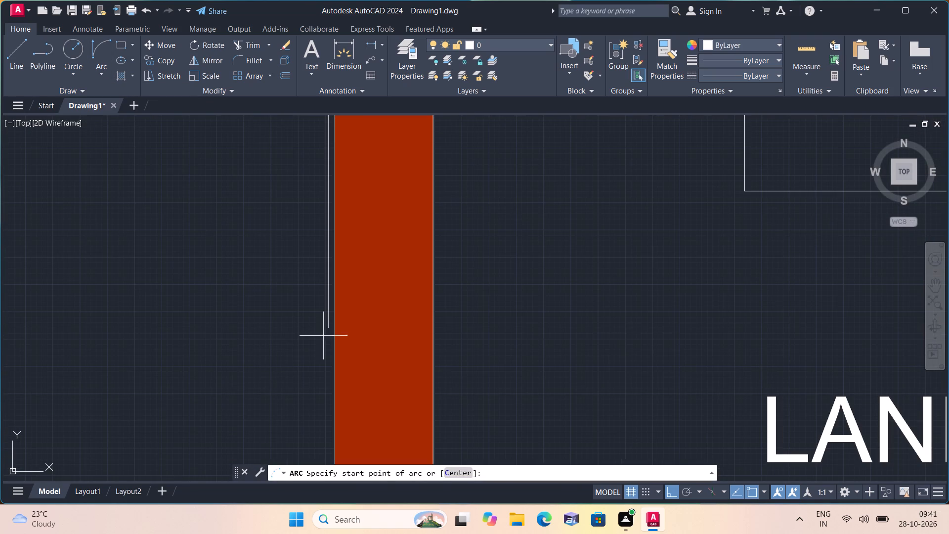
left_click(327, 325)
scroll(291, 312, "down", 3)
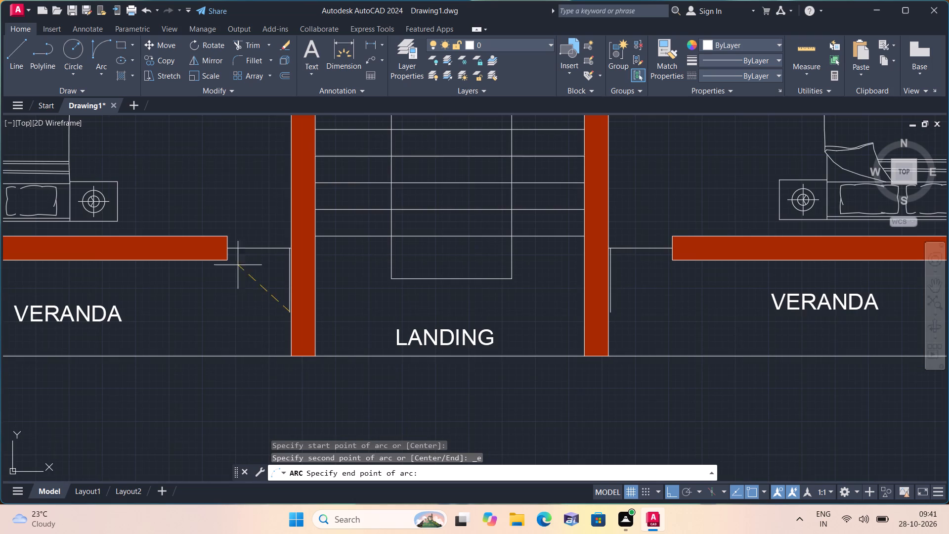
scroll(218, 259, "up", 1)
left_click(231, 242)
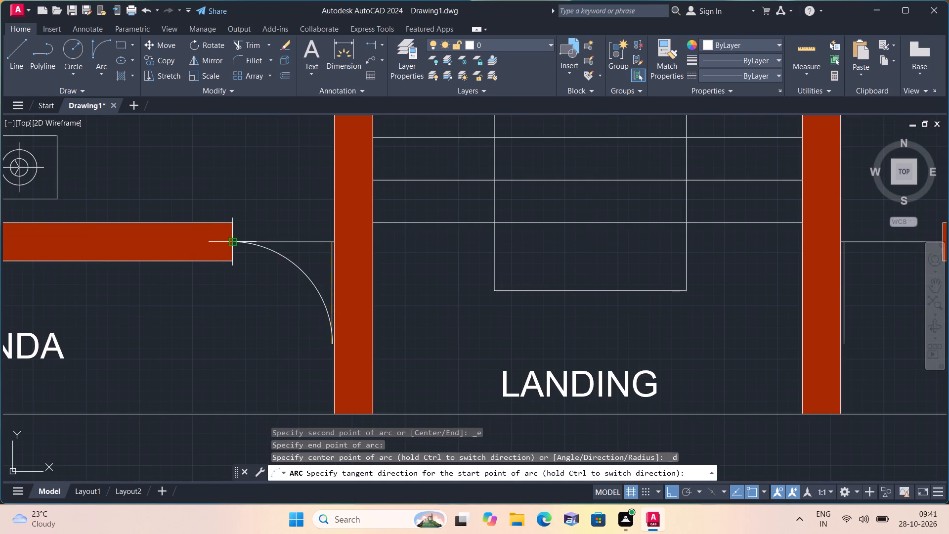
left_click(270, 305)
Flatten the left veranda door's arc into a shallow diagonal by stretching its midpoint toward the hinge corner.
left_click(263, 319)
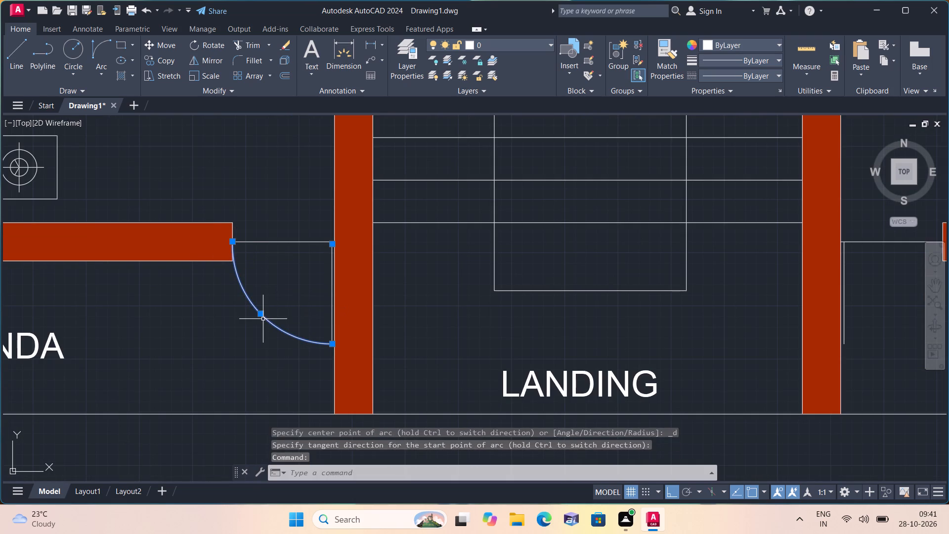
left_click(261, 313)
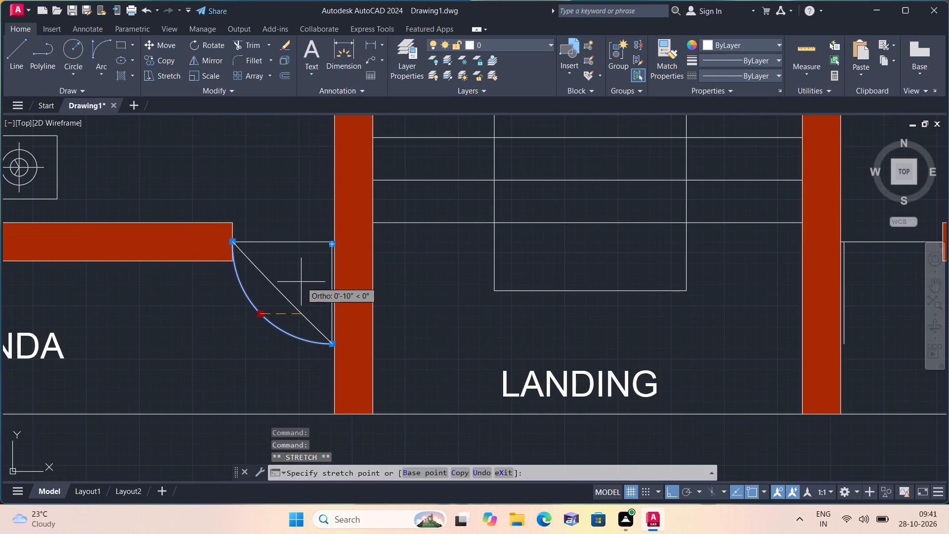
left_click(301, 282)
scroll(301, 282, "down", 1)
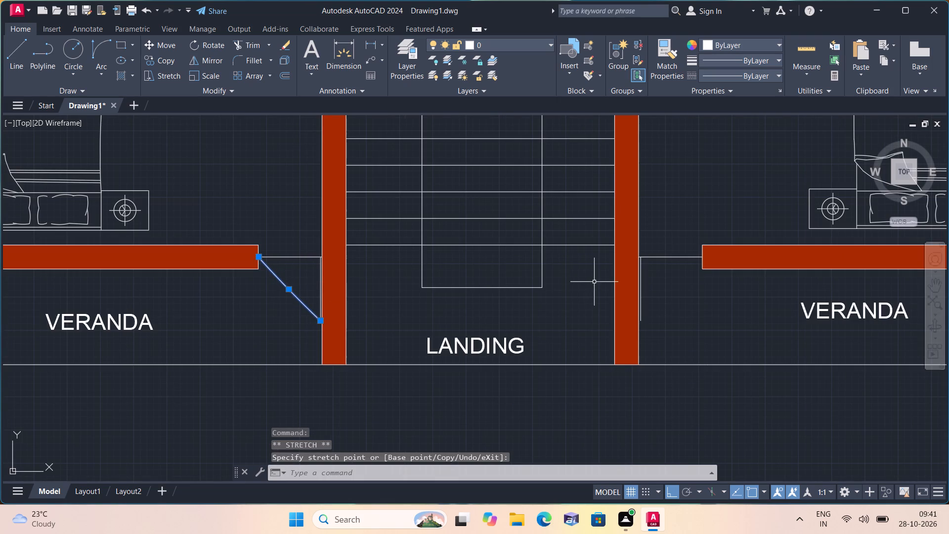
key("Escape")
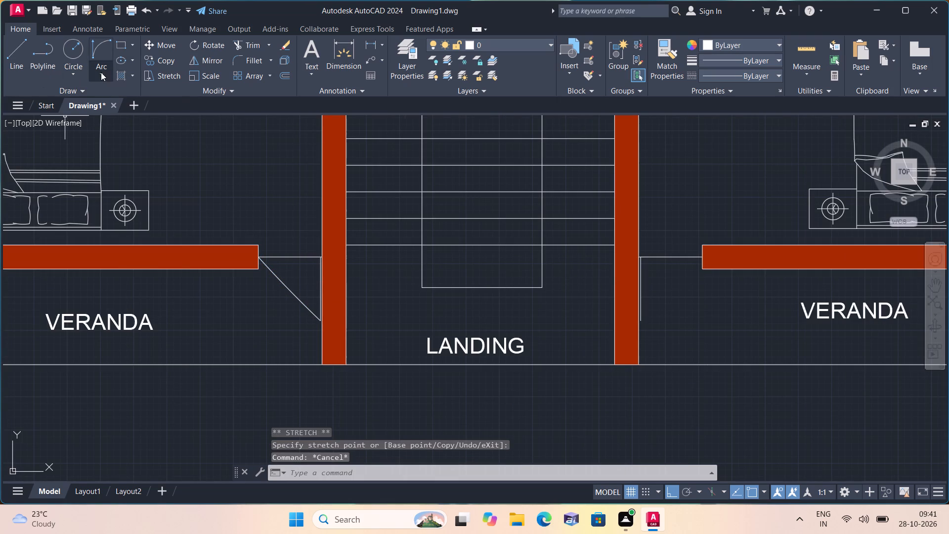
Draw a Start, End, Direction arc from the right veranda door leaf's lower end to the wall end, bulging away from the hinge corner.
left_click(101, 71)
left_click(153, 221)
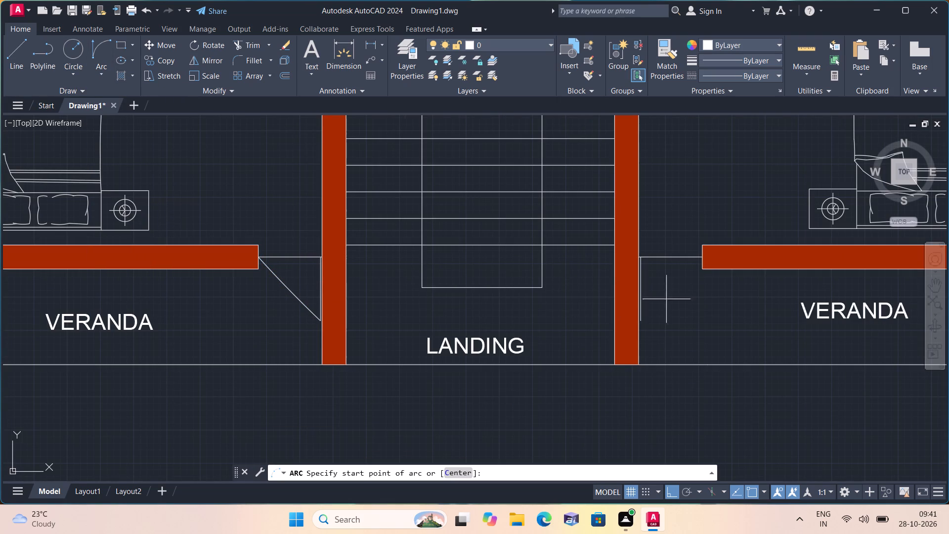
left_click(646, 322)
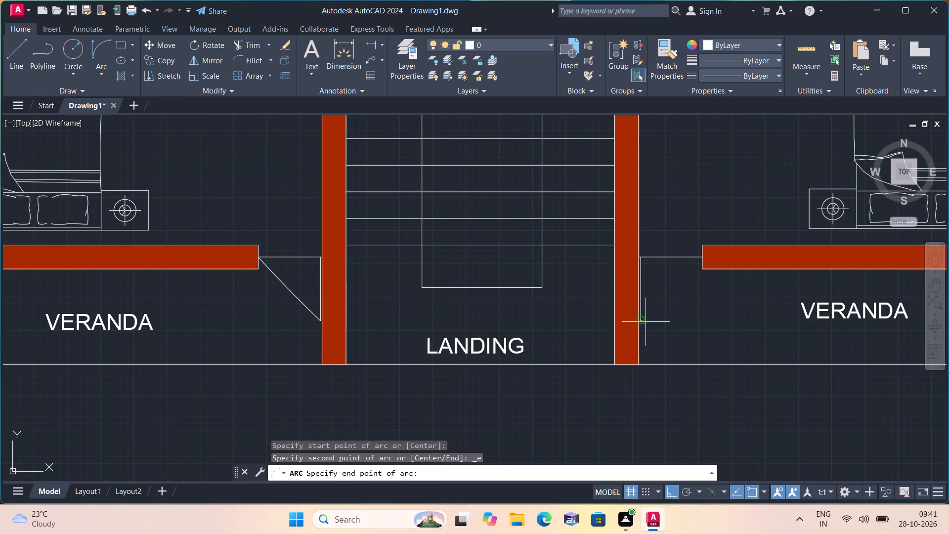
scroll(705, 253, "up", 1)
left_click(701, 260)
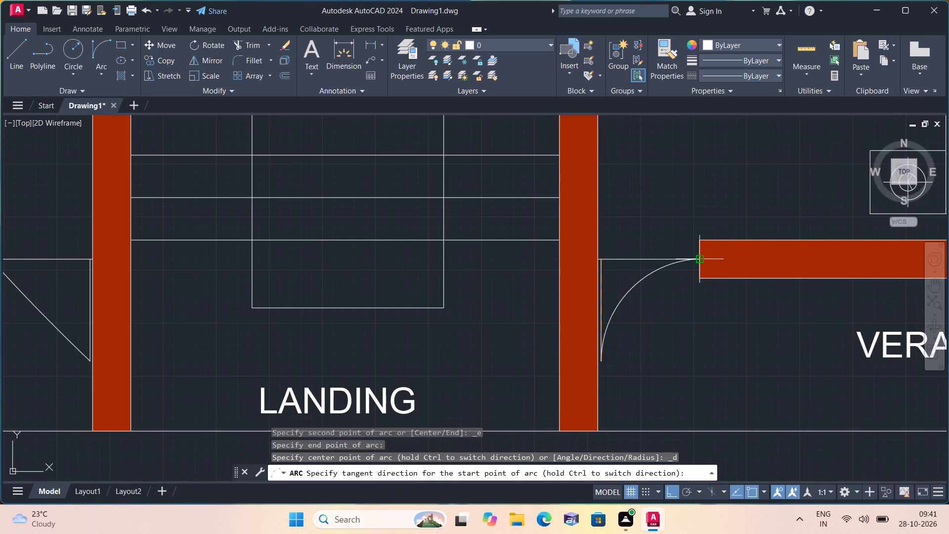
left_click(693, 300)
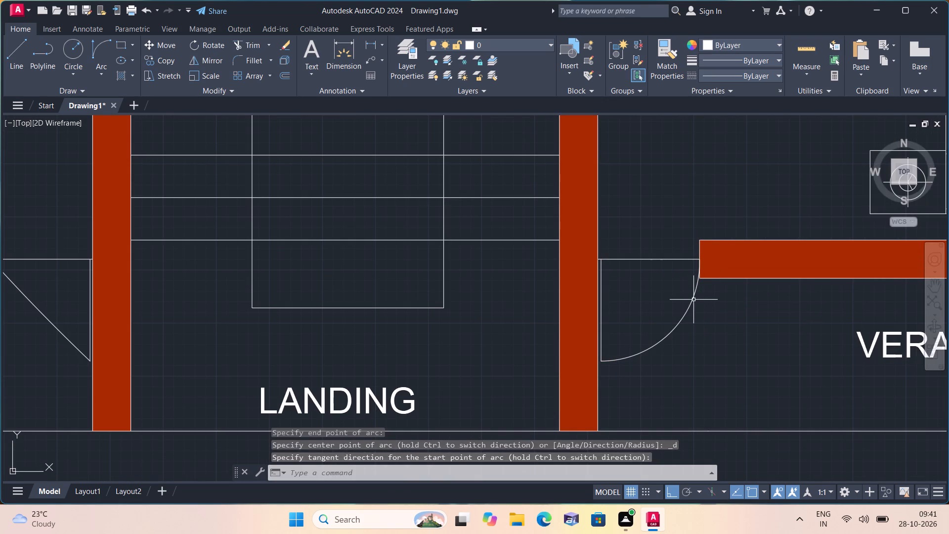
Flatten the right veranda door's arc into a shallow diagonal by stretching its midpoint toward the hinge corner.
left_click(682, 318)
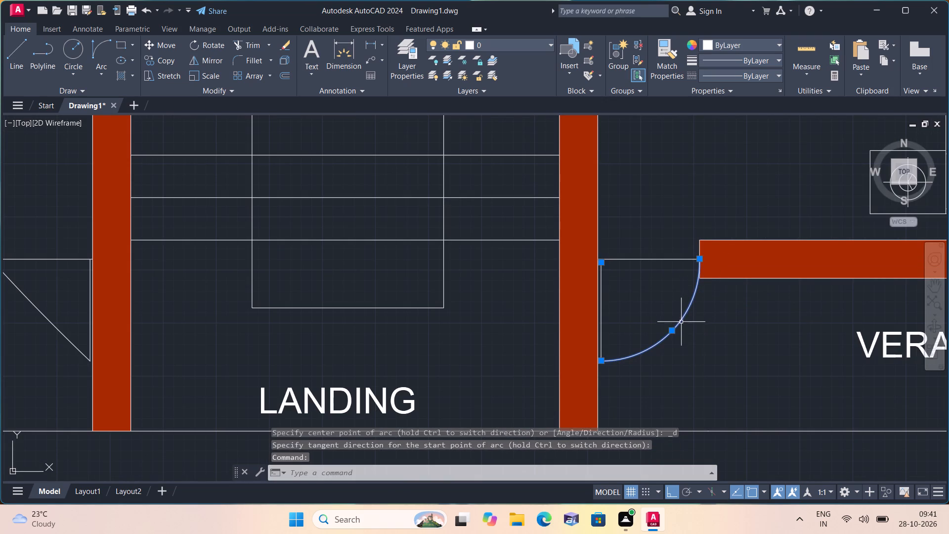
left_click(674, 330)
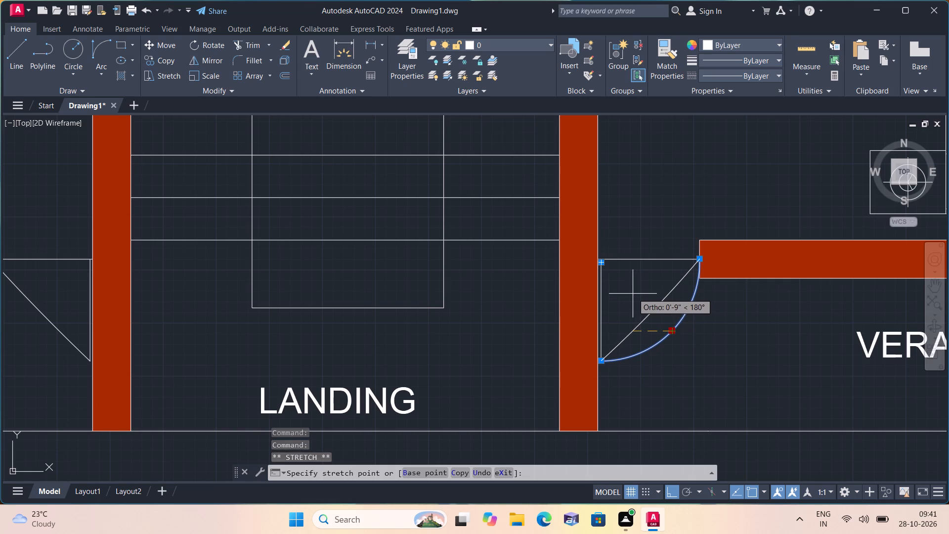
left_click(631, 291)
scroll(631, 291, "down", 1)
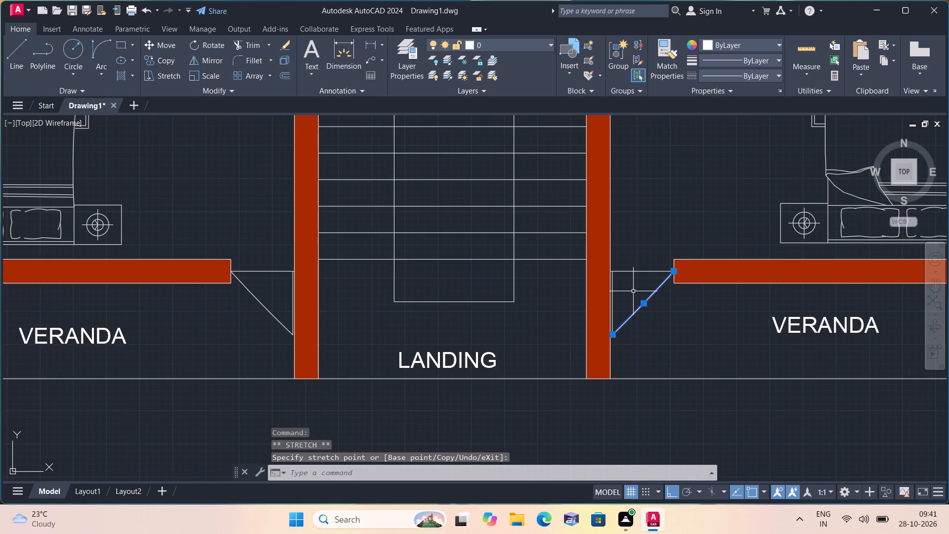
key("Escape")
Trim away the horizontal lines across the right and left veranda doorways.
type("trim")
key("space")
left_click_drag(632, 284, 631, 244)
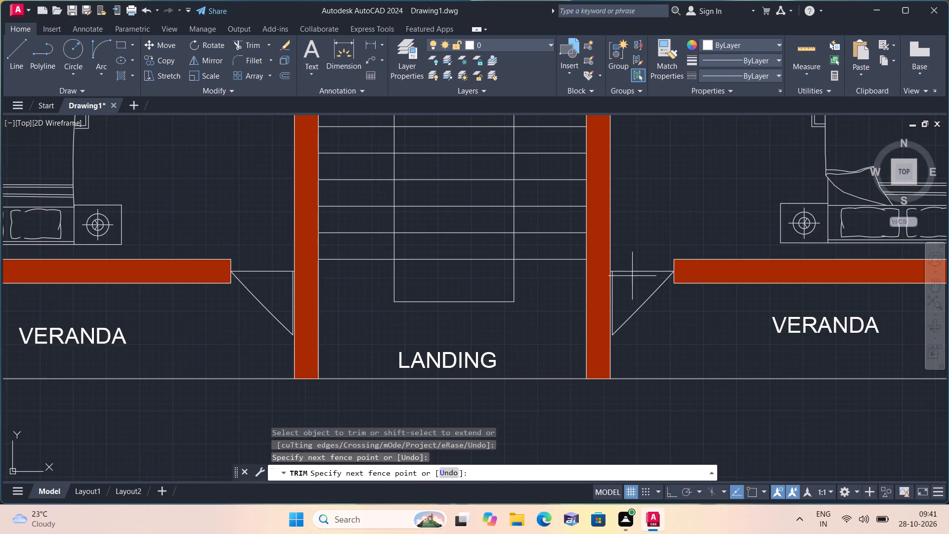
left_click_drag(631, 244, 631, 242)
scroll(631, 242, "up", 1)
scroll(218, 362, "down", 1)
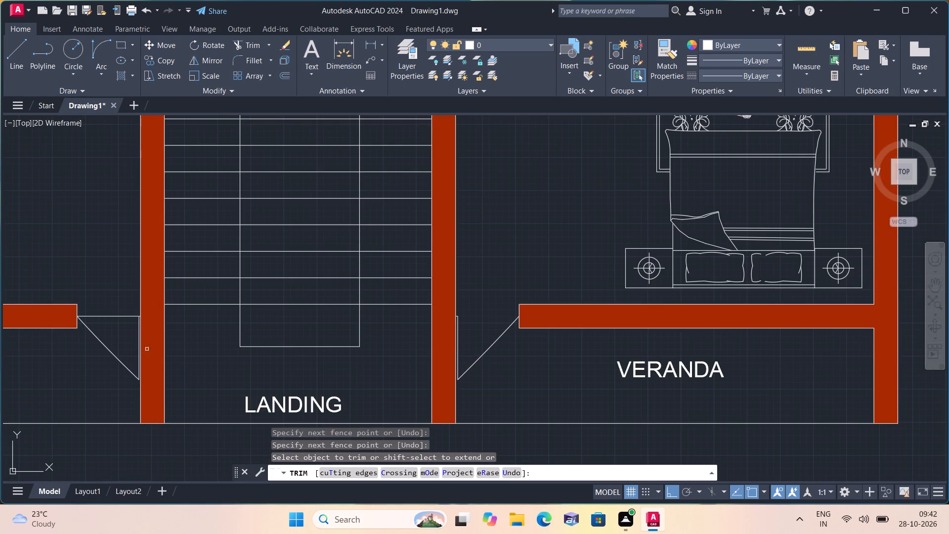
left_click_drag(128, 325, 127, 302)
Trim away the horizontal lines across the doorways of both 13'-2"X10'-0" bedrooms.
middle_click_drag(119, 297, 121, 303)
middle_click_drag(121, 303, 187, 428)
scroll(187, 428, "down", 2)
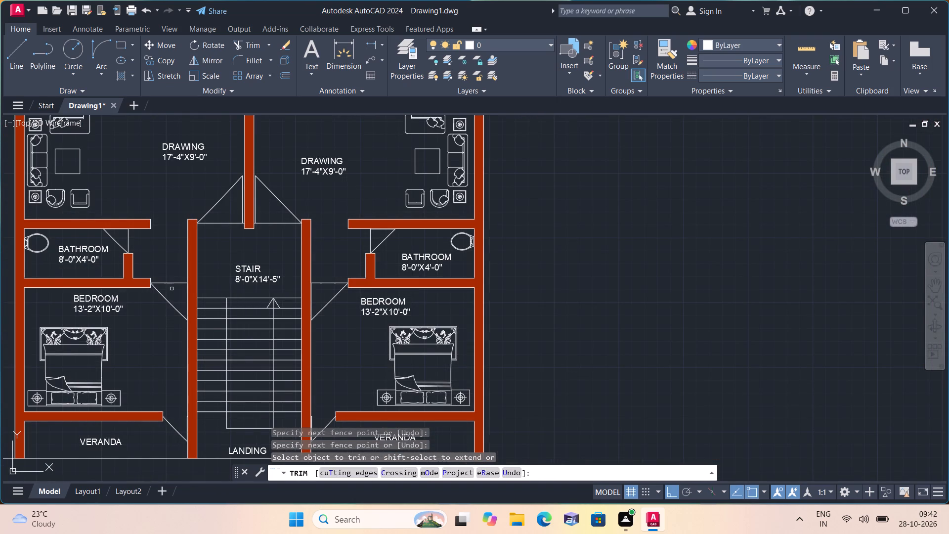
left_click_drag(172, 288, 173, 272)
left_click_drag(320, 291, 327, 253)
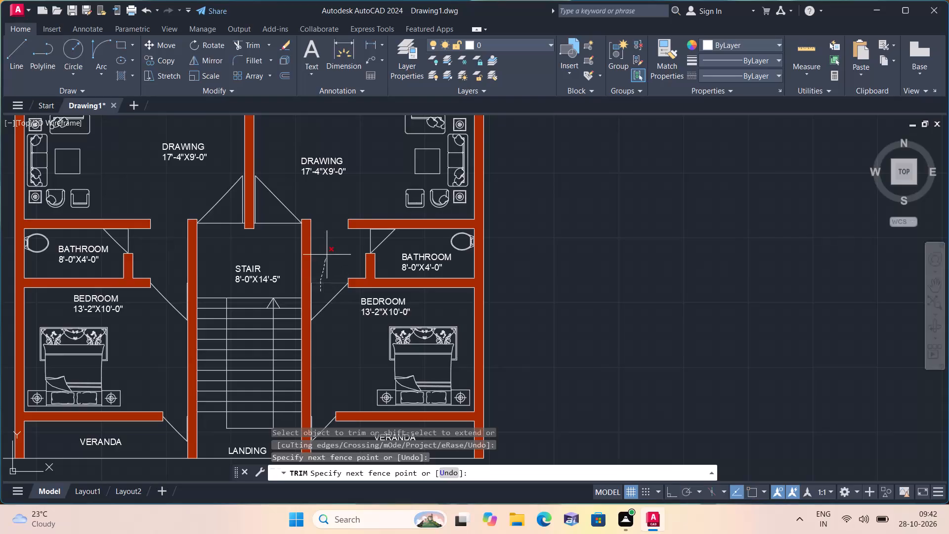
Trim away the vertical line across the right unit's 8'-0"X4'-0" bathroom doorway.
scroll(348, 246, "up", 1)
left_click(360, 245)
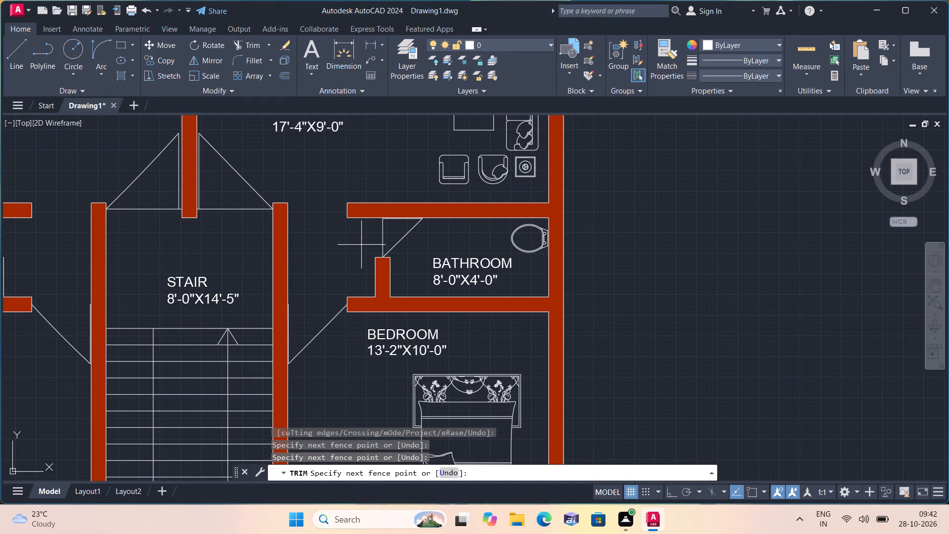
left_click(393, 233)
scroll(393, 233, "down", 1)
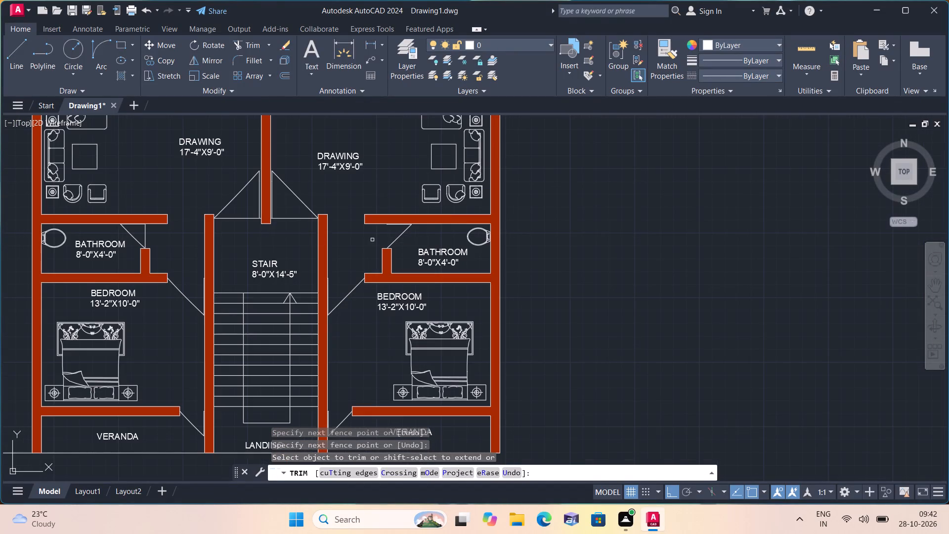
Trim away the horizontal lines across the two entrance doorways between the stair and the drawing rooms.
middle_click_drag(217, 238, 263, 280)
scroll(217, 238, "down", 1)
scroll(270, 272, "up", 2)
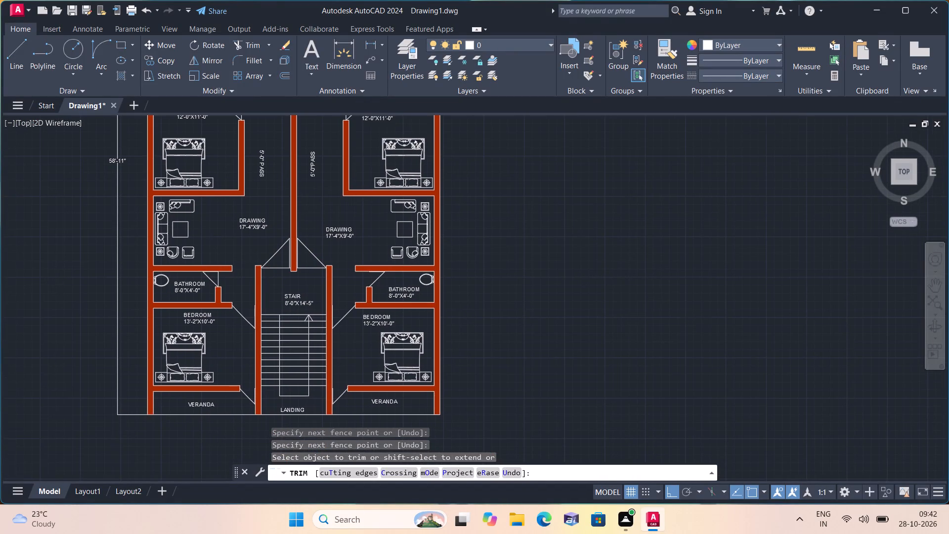
left_click(287, 252)
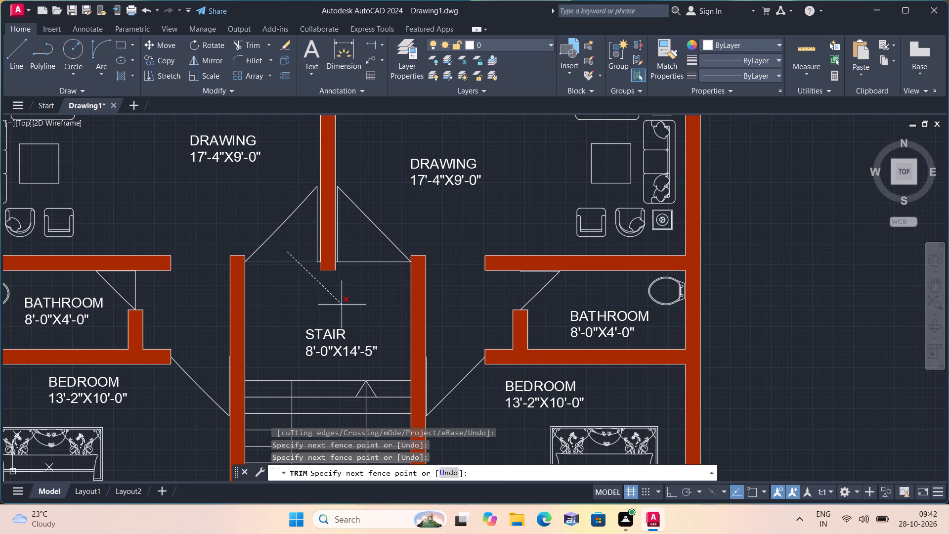
left_click(292, 322)
left_click(353, 262)
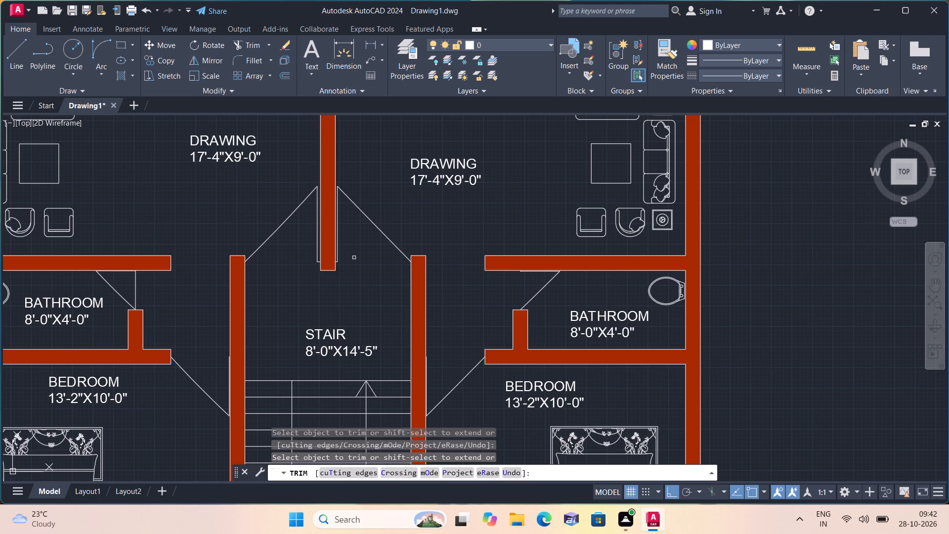
Trim away the vertical line across the left unit's 8'-0"X4'-0" bathroom doorway.
scroll(354, 255, "down", 1)
scroll(226, 293, "up", 1)
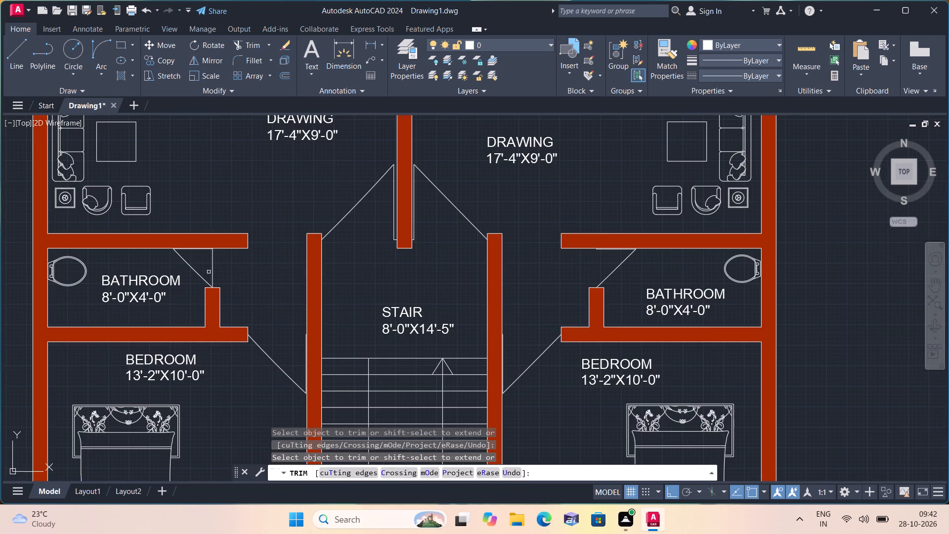
left_click(213, 265)
Remove the doorway lines of both 12'-0"X11'-0" bedrooms and the left unit's 6'-0"X4'-7" bathroom with Trim.
middle_click_drag(226, 265, 236, 369)
scroll(226, 265, "down", 1)
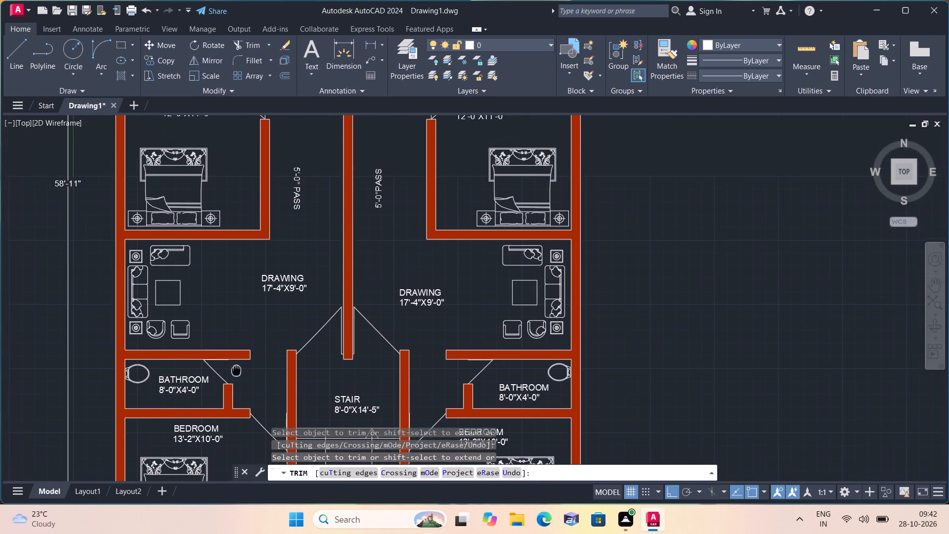
scroll(236, 369, "down", 1)
scroll(255, 210, "up", 1)
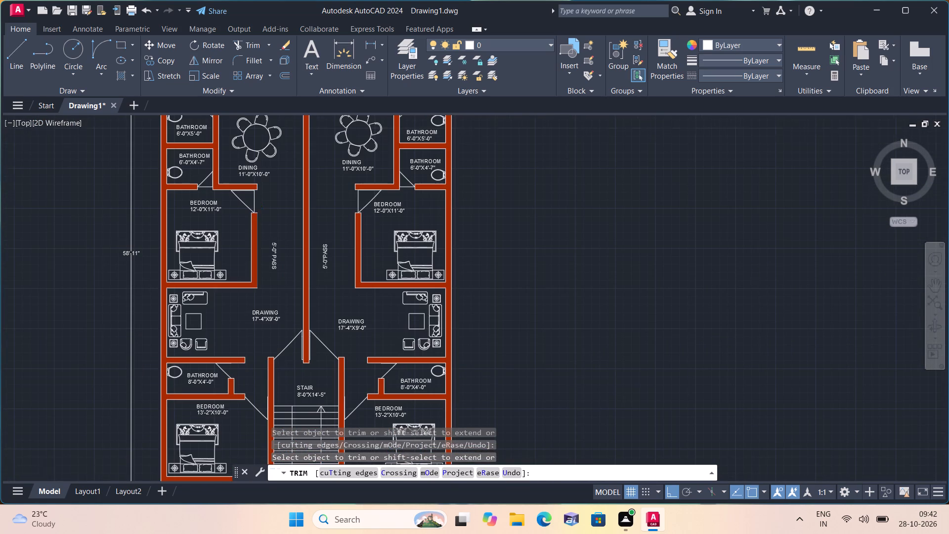
scroll(255, 209, "up", 1)
left_click(252, 197)
middle_click_drag(253, 197, 256, 229)
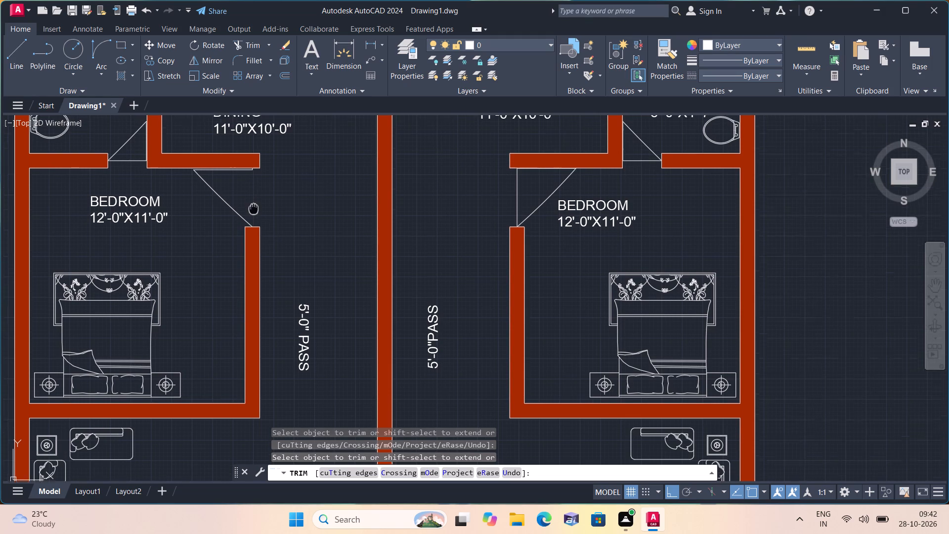
middle_click_drag(256, 229, 259, 272)
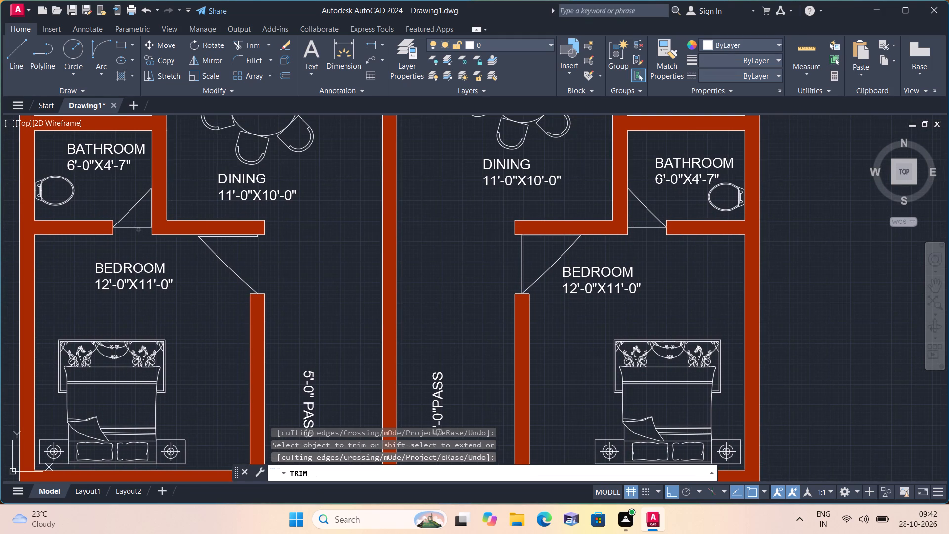
left_click(139, 227)
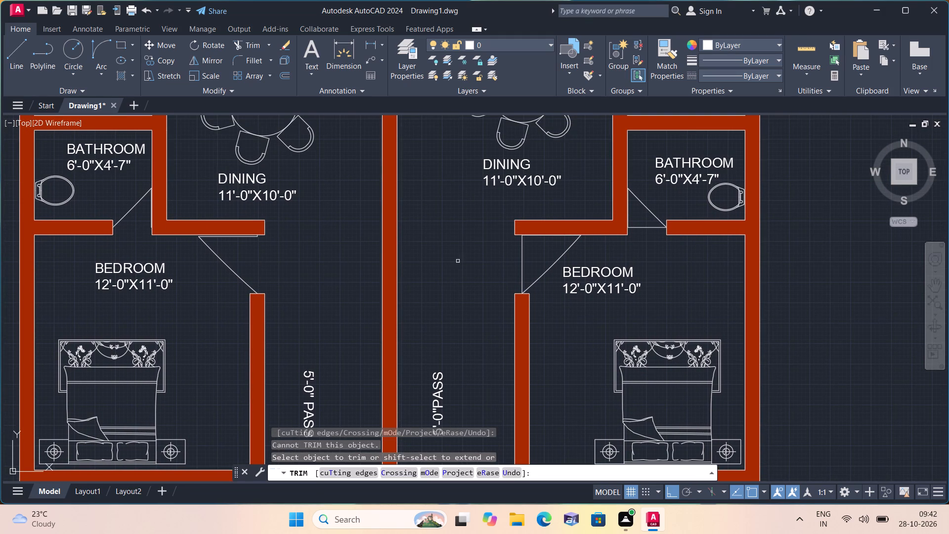
left_click(522, 261)
Trim away the horizontal line across the right unit's 6'-0"X4'-7" bathroom doorway.
scroll(518, 261, "down", 1)
middle_click_drag(518, 261, 484, 321)
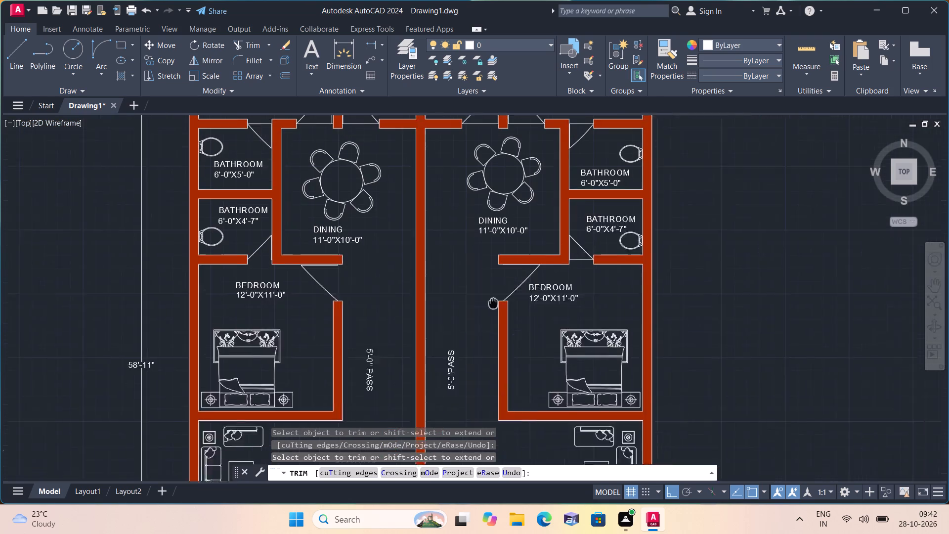
middle_click_drag(484, 321, 470, 342)
scroll(546, 328, "up", 1)
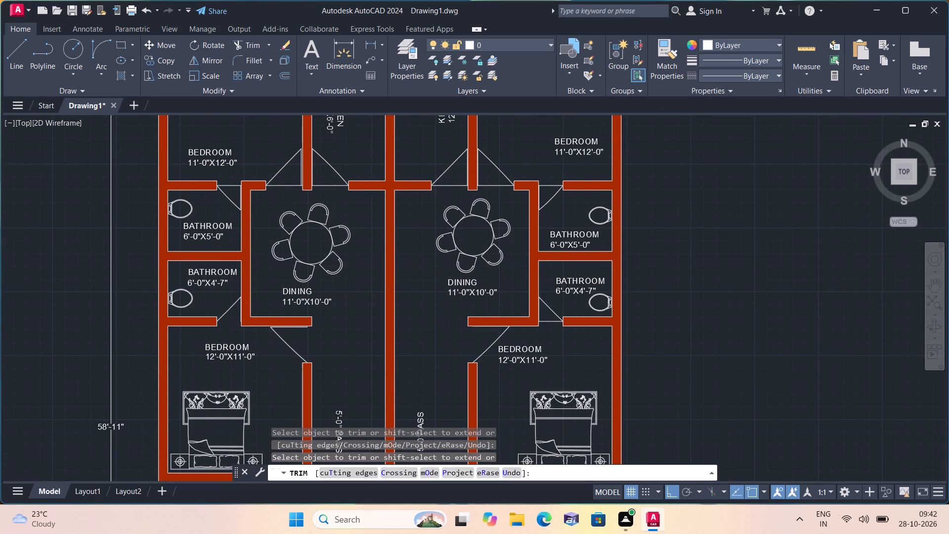
left_click(551, 320)
left_click(550, 313)
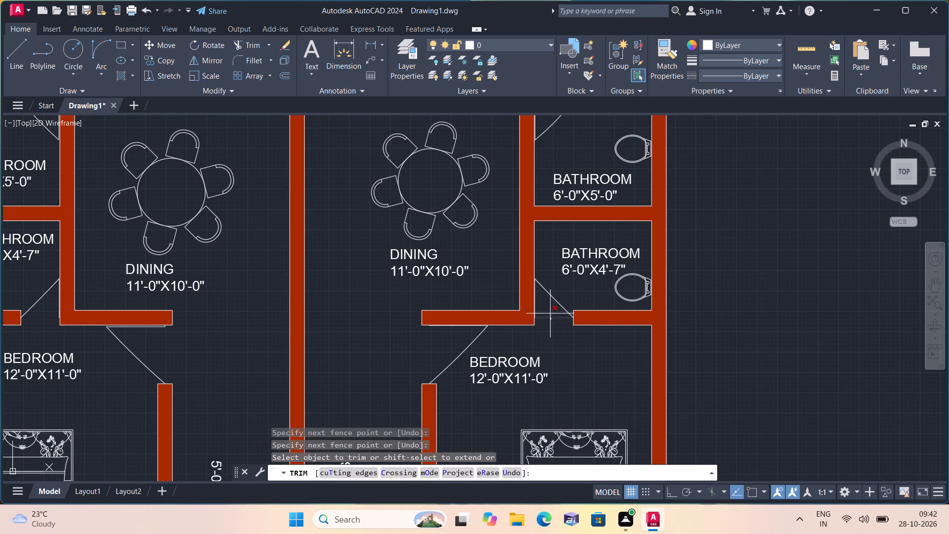
Trim away the horizontal line across the right unit's 6'-0"X5'-0" bathroom doorway.
middle_click_drag(554, 337, 566, 376)
scroll(567, 376, "down", 2)
scroll(563, 287, "up", 2)
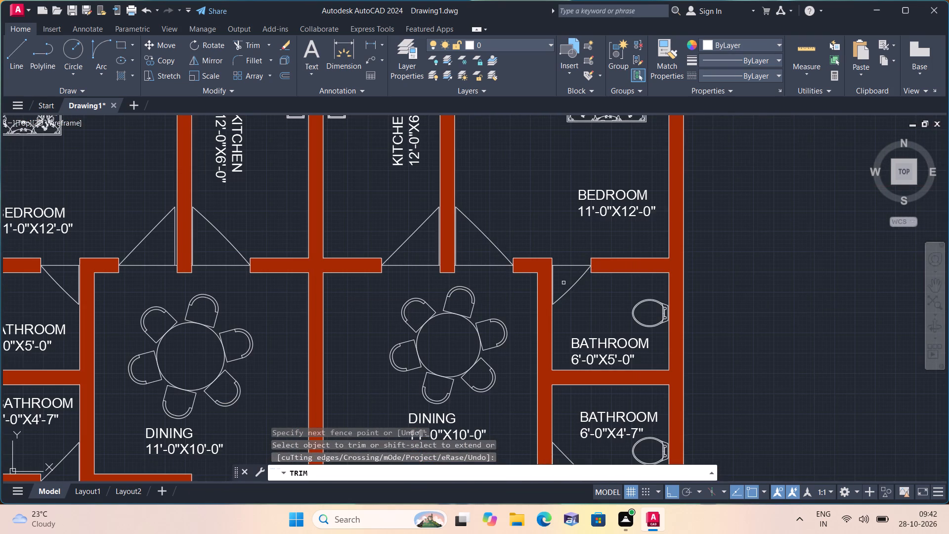
left_click_drag(562, 270, 558, 243)
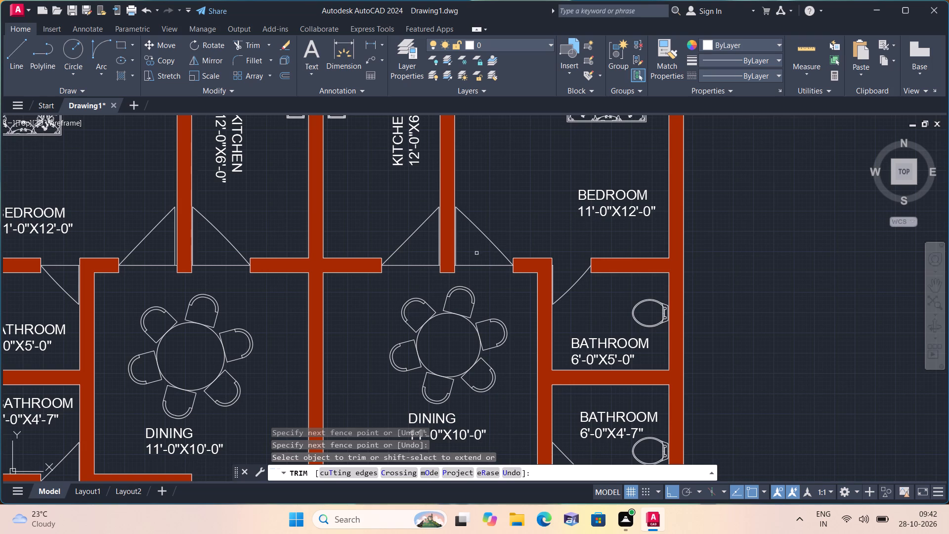
Trim away the horizontal lines across the right unit's 11'-0"X12'-0" bedroom and kitchen doorways.
left_click_drag(469, 257, 478, 280)
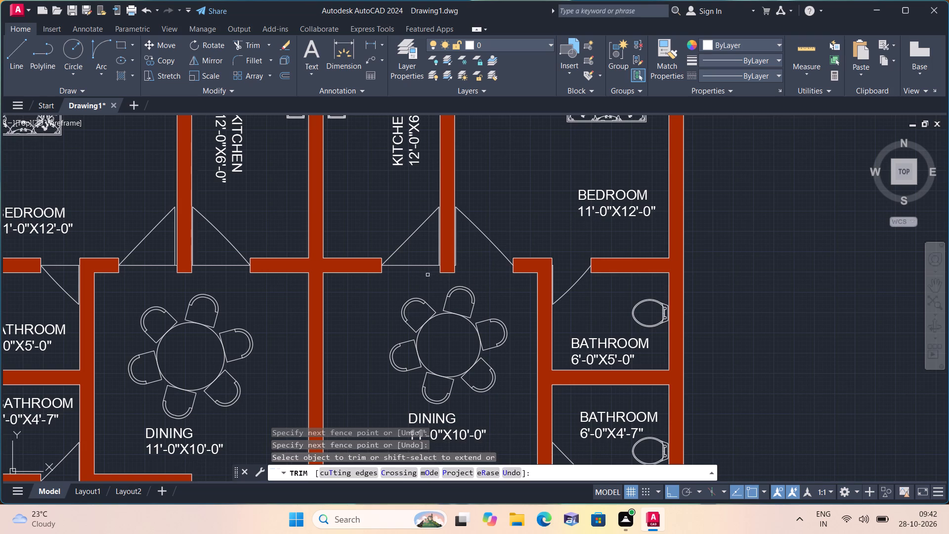
left_click(426, 264)
middle_click_drag(420, 278, 443, 304)
scroll(420, 278, "down", 1)
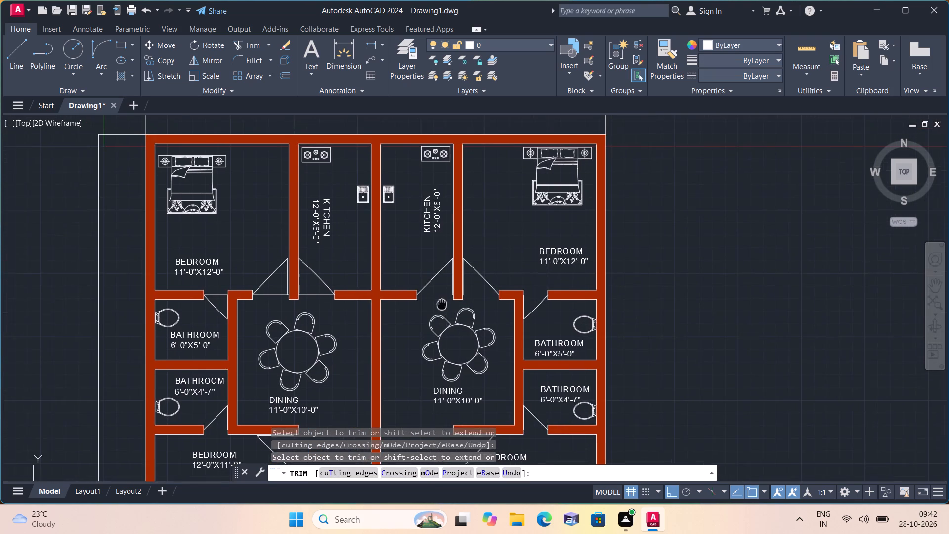
Trim away the horizontal lines across the left unit's kitchen and 11'-0"X12'-0" bedroom doorways.
scroll(307, 307, "up", 2)
left_click_drag(316, 294, 324, 259)
scroll(324, 259, "down", 2)
scroll(302, 267, "up", 1)
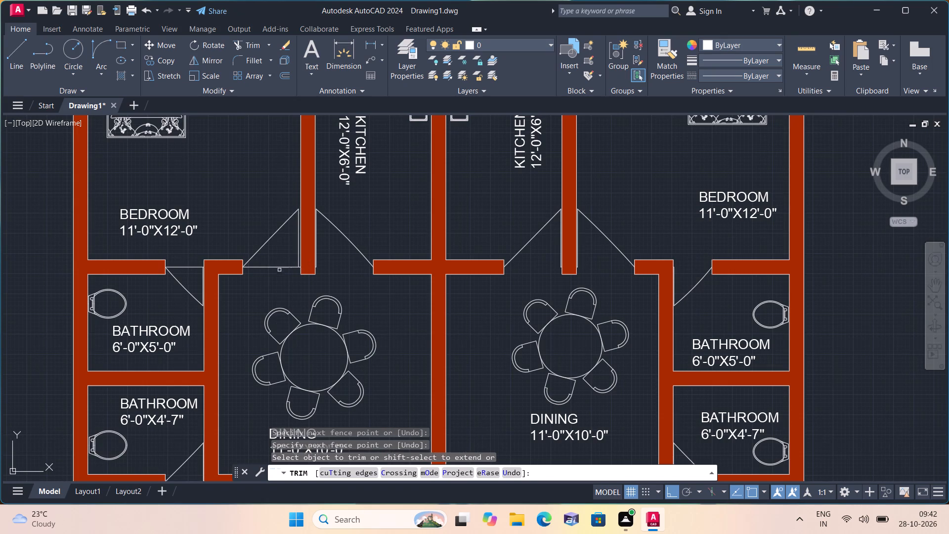
left_click(277, 263)
left_click(276, 275)
scroll(276, 275, "down", 1)
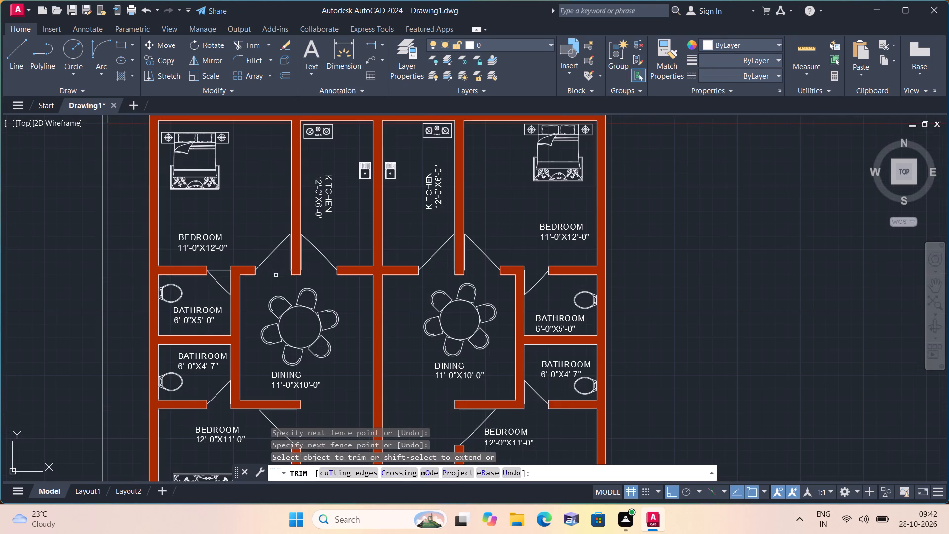
Trim away the horizontal line across the left unit's 6'-0"X5'-0" bathroom doorway and end the Trim command.
scroll(204, 280, "up", 2)
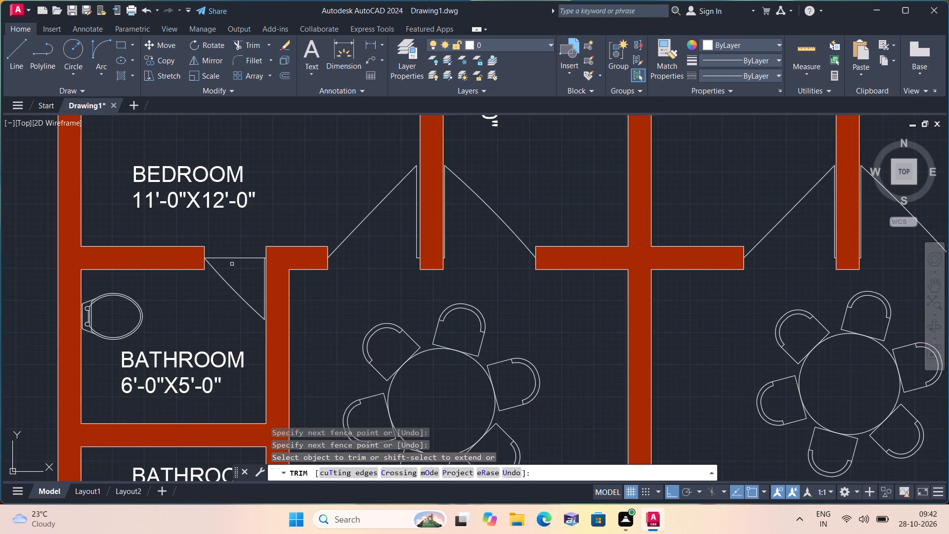
left_click_drag(235, 258, 237, 249)
scroll(238, 246, "down", 2)
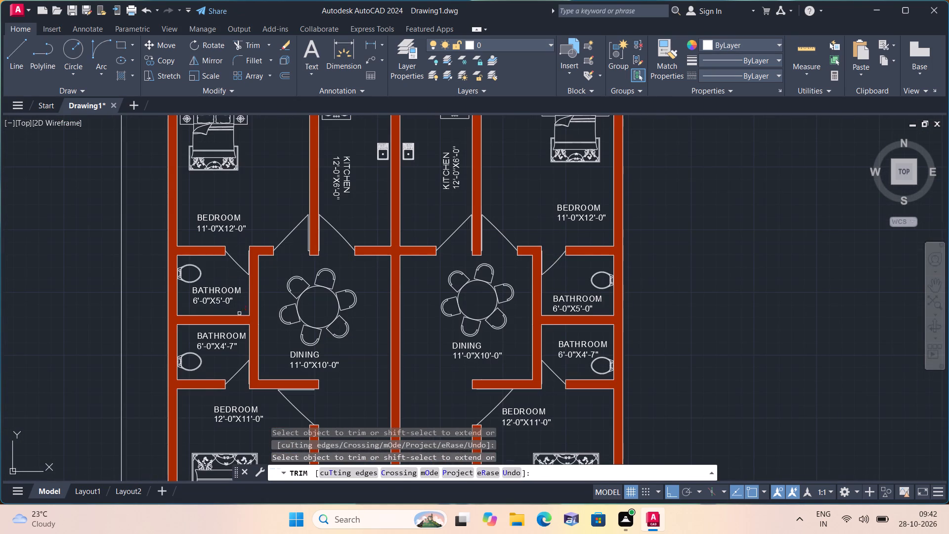
scroll(451, 352, "down", 1)
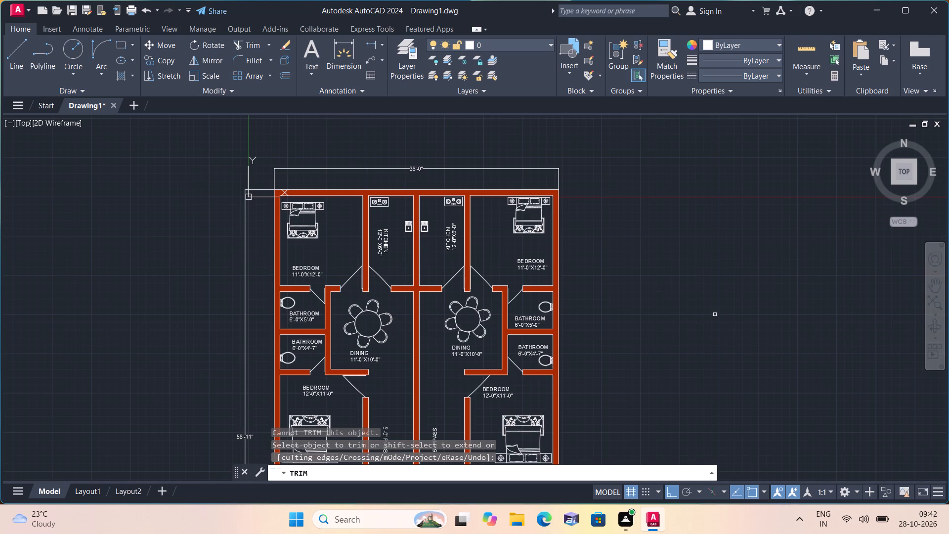
key("Escape")
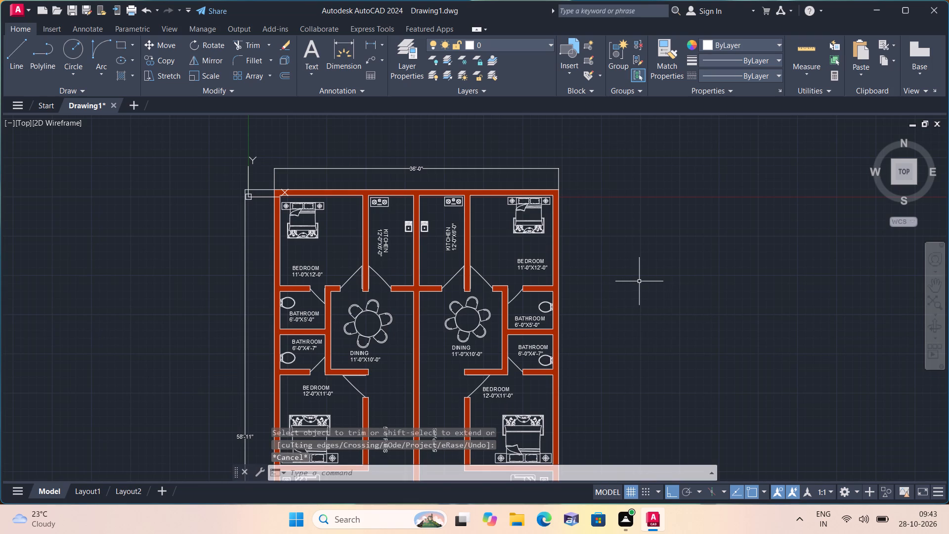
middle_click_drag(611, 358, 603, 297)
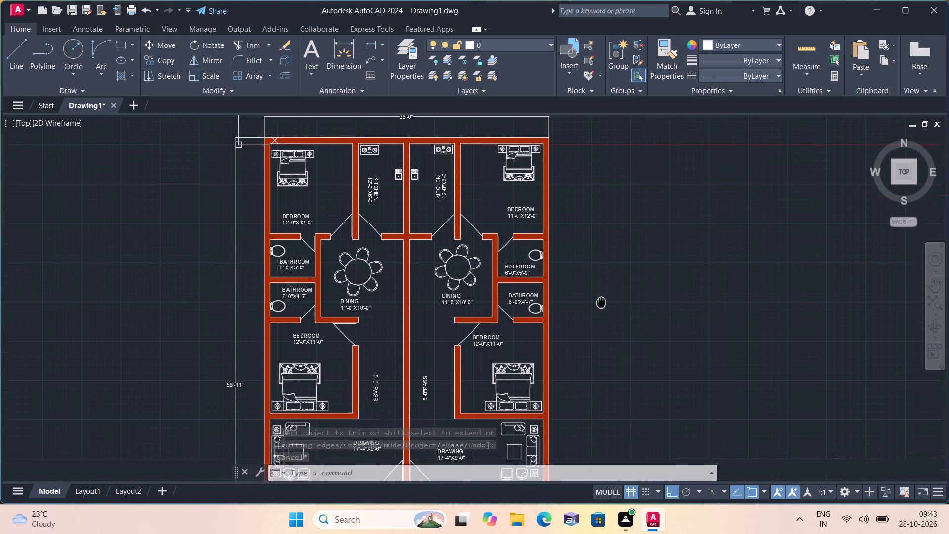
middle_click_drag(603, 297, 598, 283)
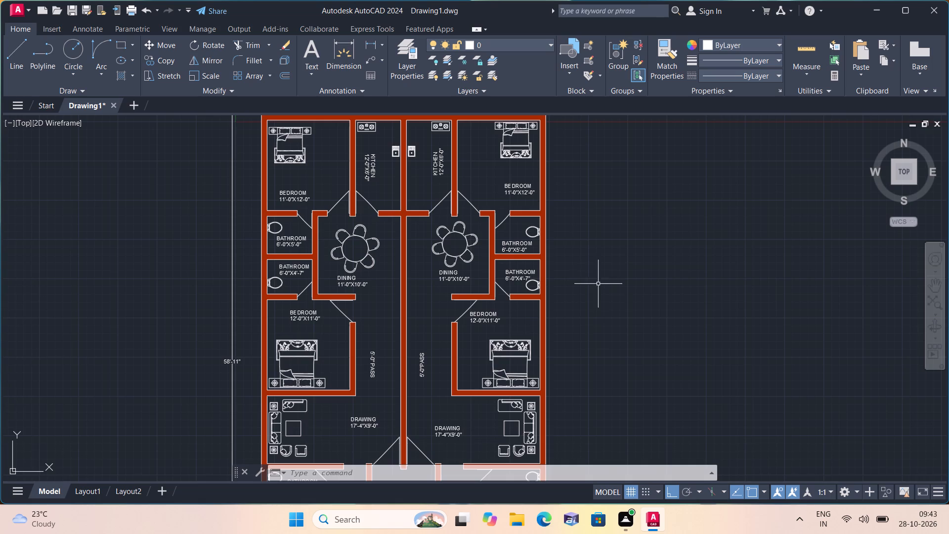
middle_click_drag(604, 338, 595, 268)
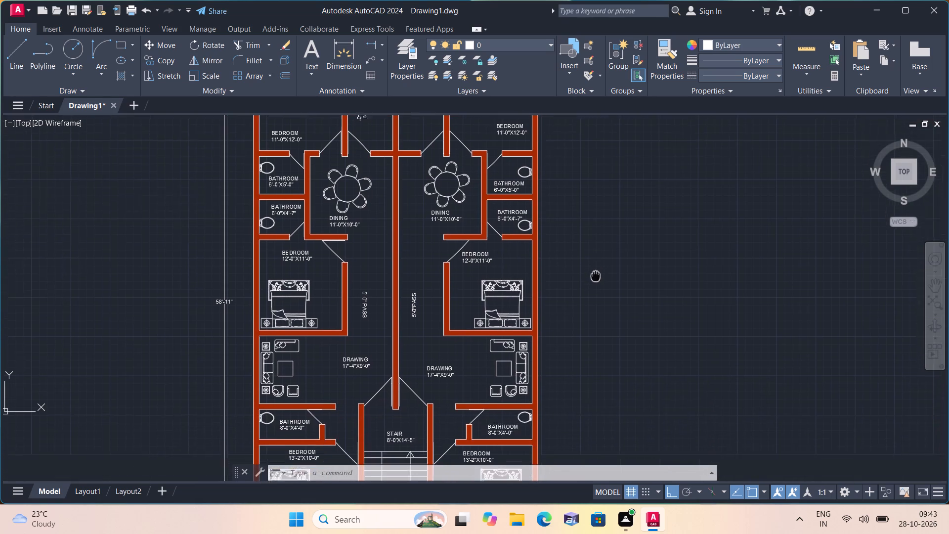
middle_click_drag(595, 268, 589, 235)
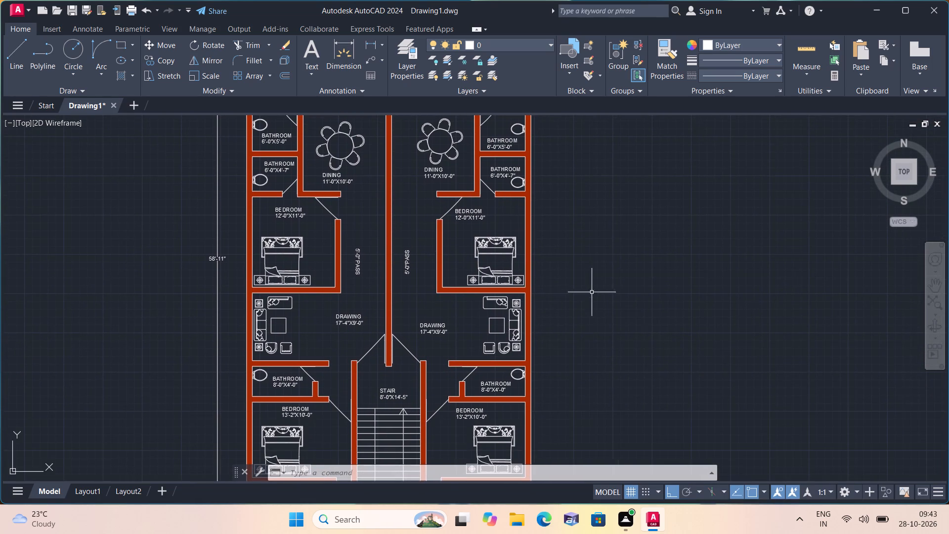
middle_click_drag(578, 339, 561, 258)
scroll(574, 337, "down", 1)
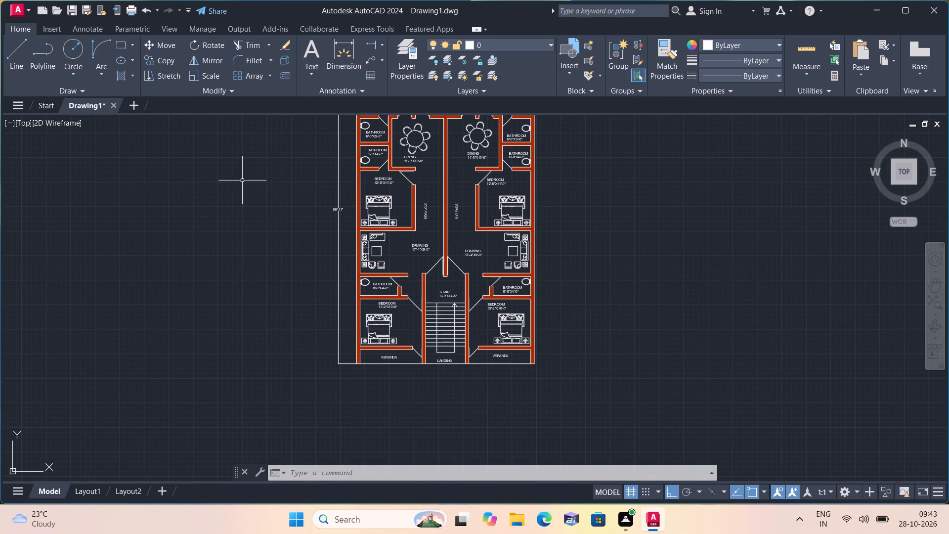
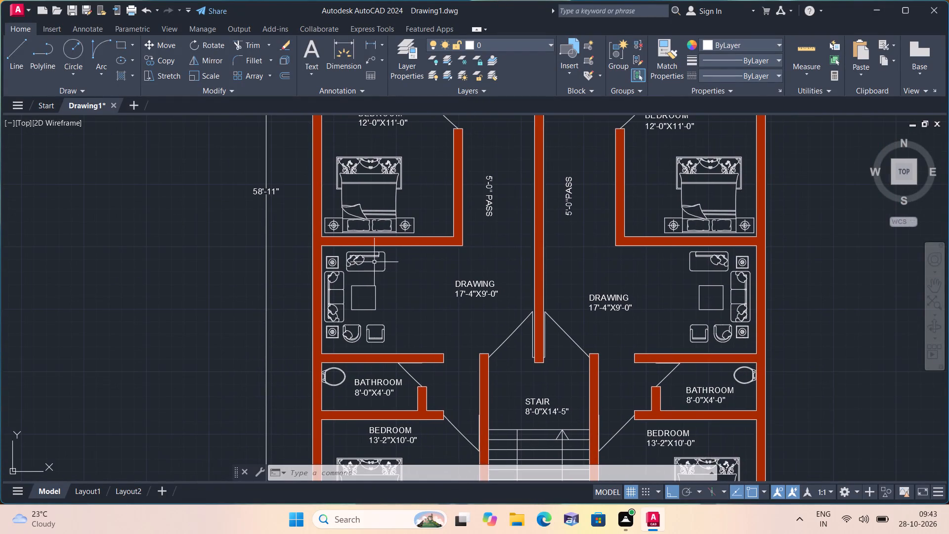
Save the floor plan drawing in the Downloads folder under the file name 3658.
middle_click_drag(349, 245, 191, 195)
scroll(191, 195, "down", 1)
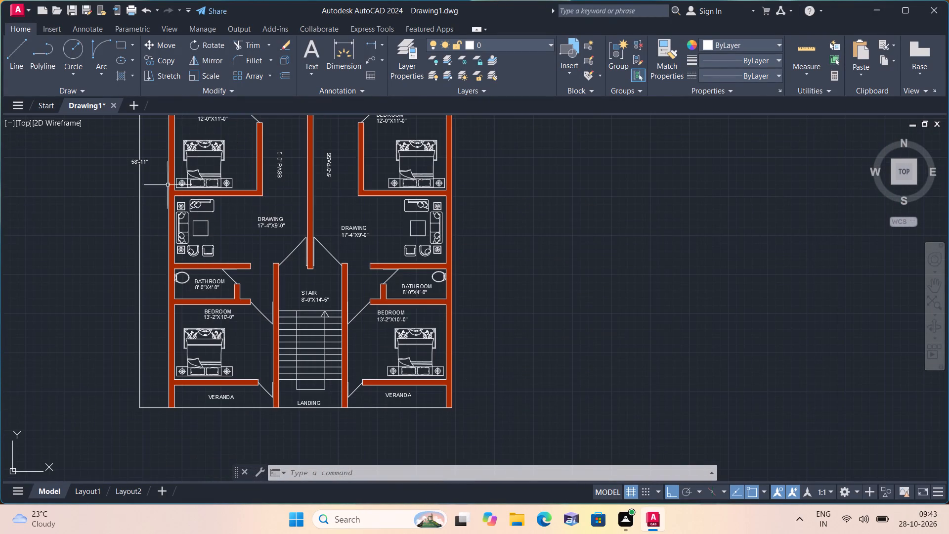
left_click(12, 9)
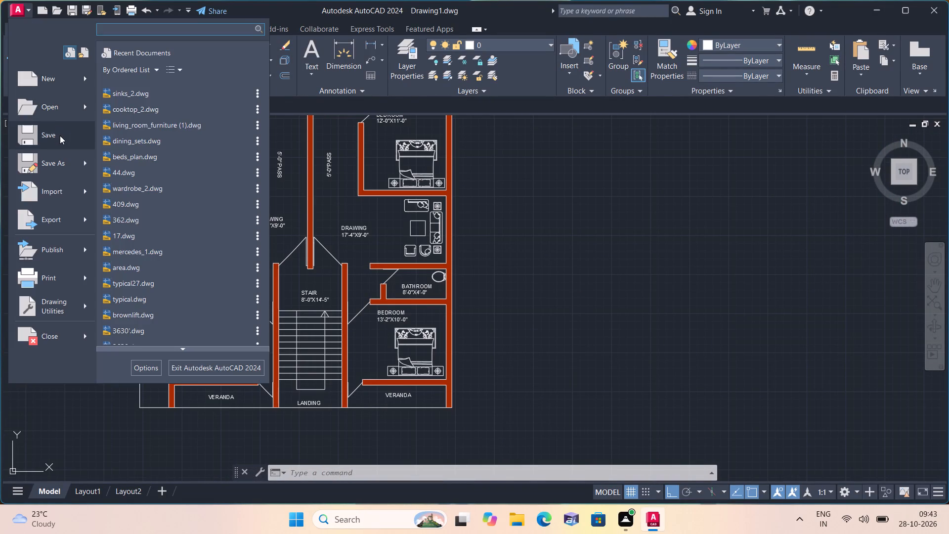
left_click(59, 134)
left_click(432, 372)
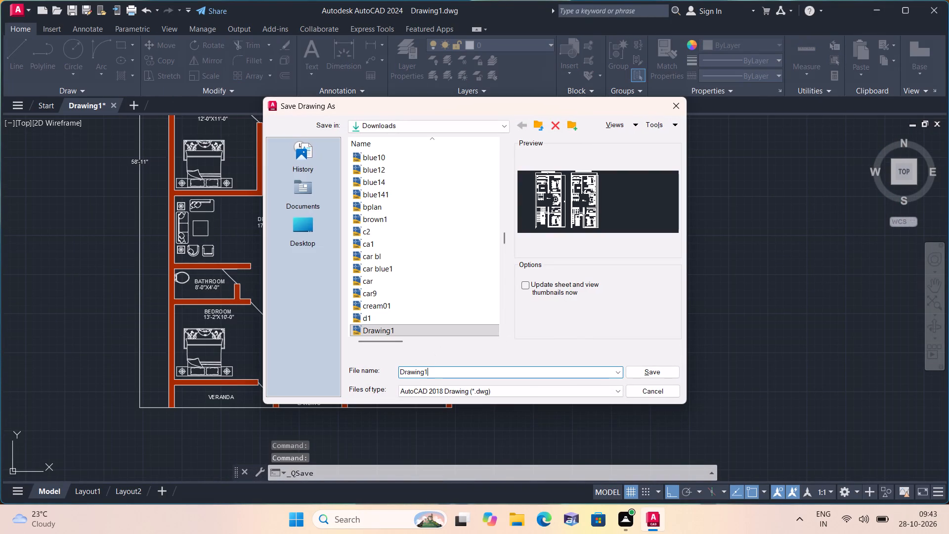
key("BackSpace")
key("BackSpace")
key("BackSpace")
key("BackSpace")
key("BackSpace")
key("BackSpace")
key("BackSpace")
key("BackSpace")
key("BackSpace")
key("BackSpace")
key("BackSpace")
key("BackSpace")
key("BackSpace")
key("BackSpace")
key("BackSpace")
key("BackSpace")
key("BackSpace")
key("BackSpace")
key("BackSpace")
key("BackSpace")
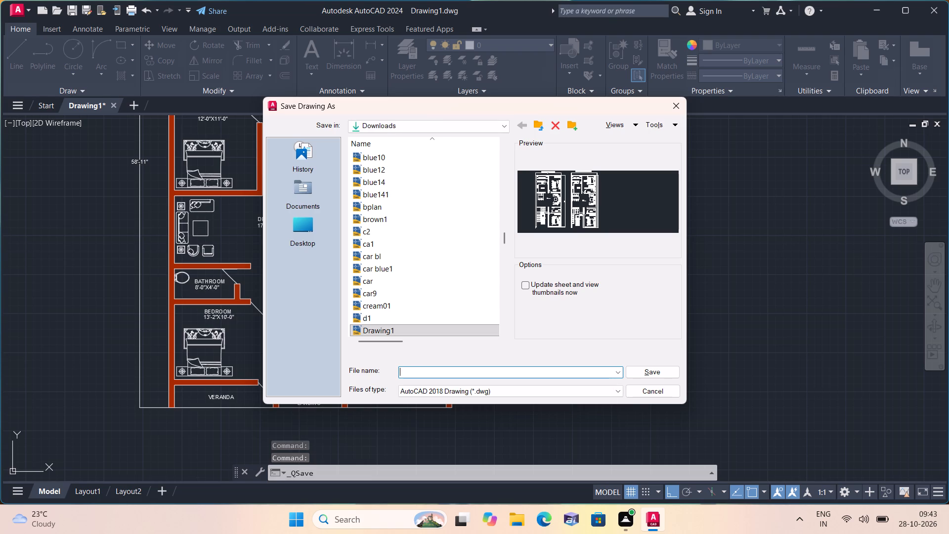
type("3658")
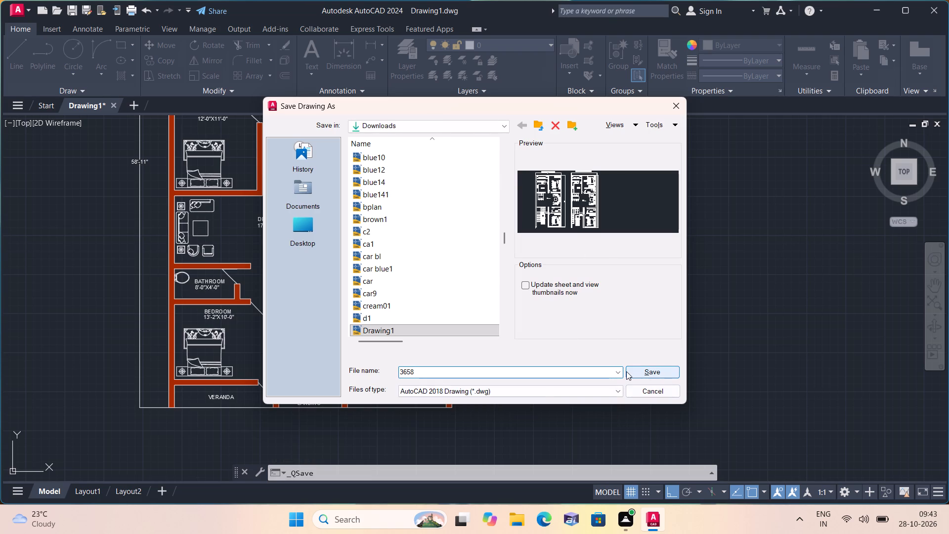
left_click(656, 368)
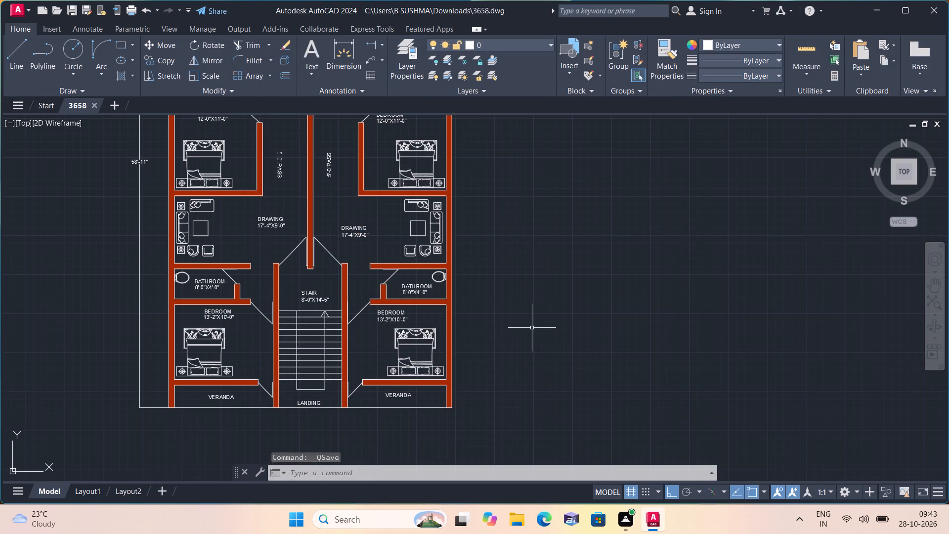
Start a plot with the DWG To PDF.pc3 plotter and ISO A4 (297.00 x 210.00 MM) paper.
type("plot")
key("space")
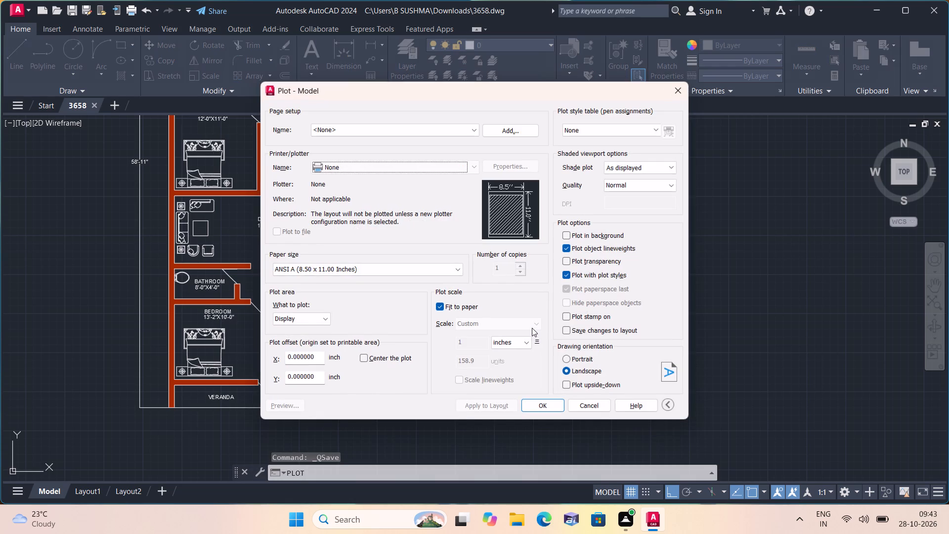
left_click(434, 167)
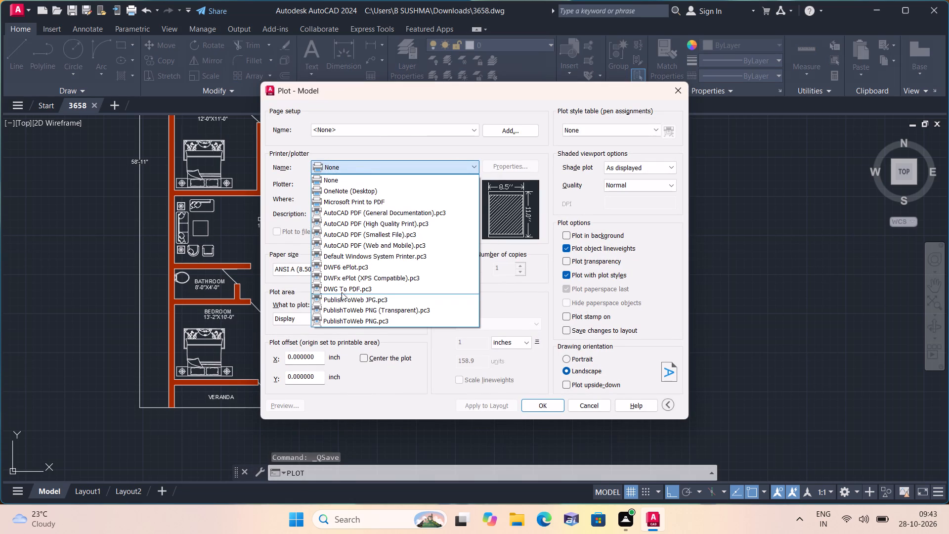
left_click(341, 288)
left_click(350, 265)
scroll(348, 273, "down", 6)
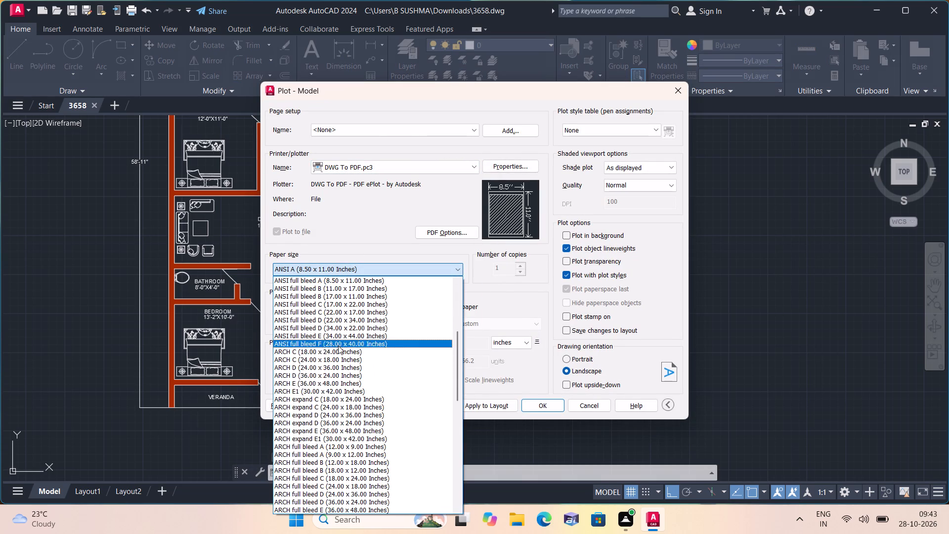
scroll(298, 407, "down", 5)
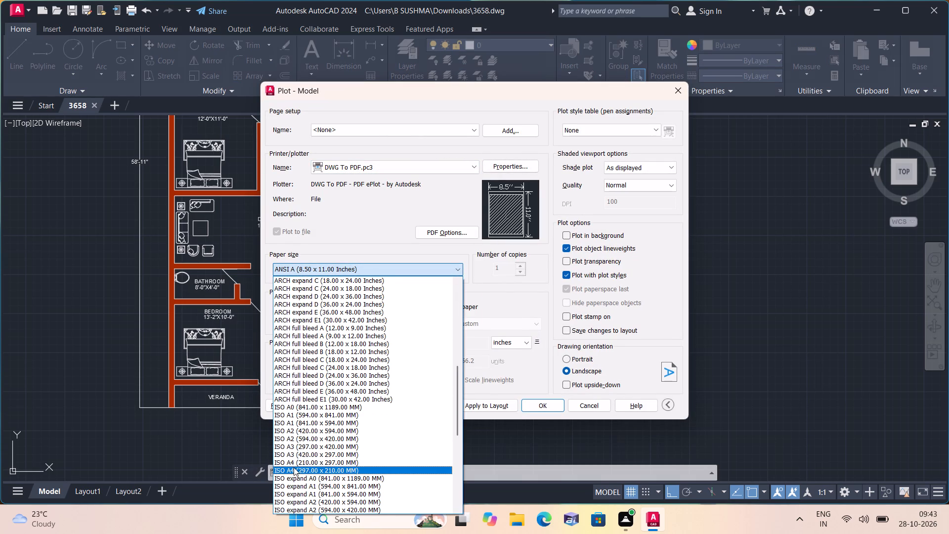
left_click(294, 468)
Set the plot area to a window enclosing the whole floor plan and center the plot on the sheet.
left_click(313, 317)
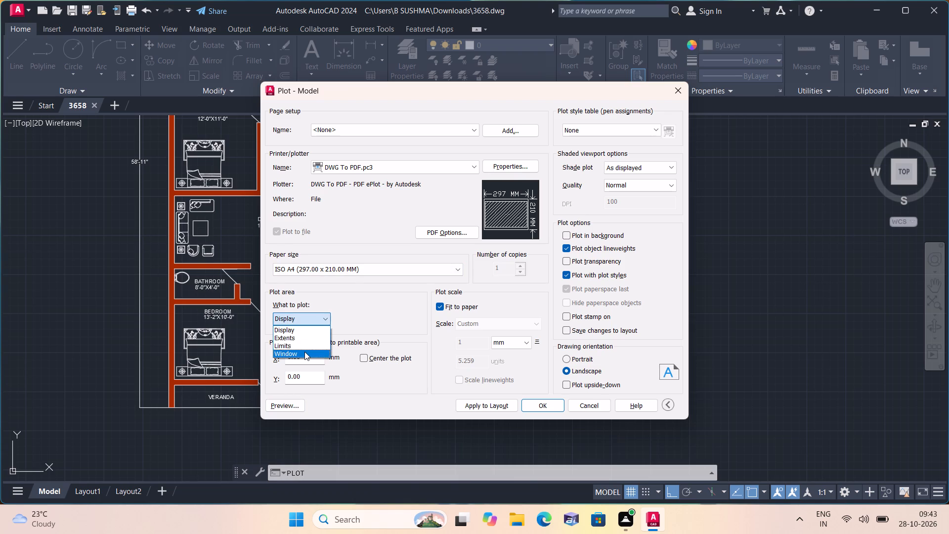
left_click(304, 352)
scroll(288, 316, "down", 4)
left_click(234, 222)
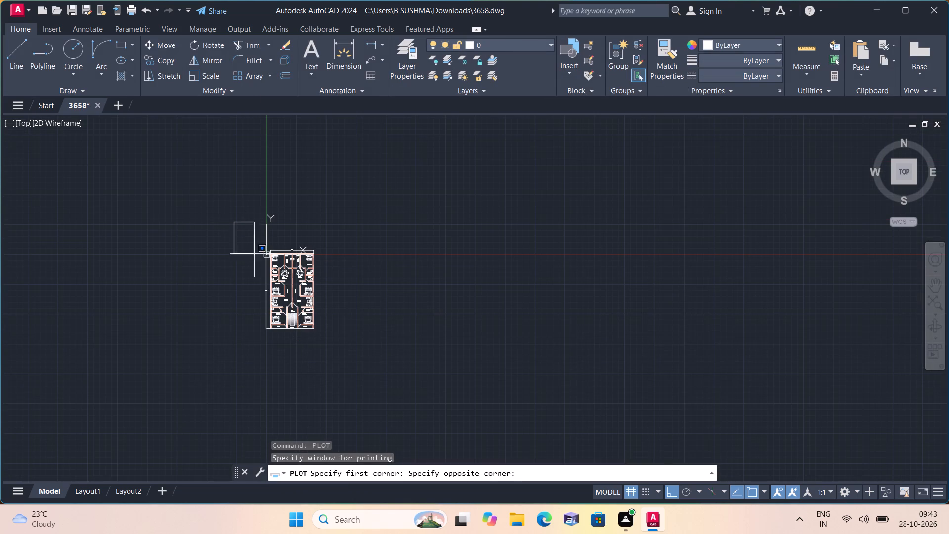
left_click(382, 356)
left_click(365, 357)
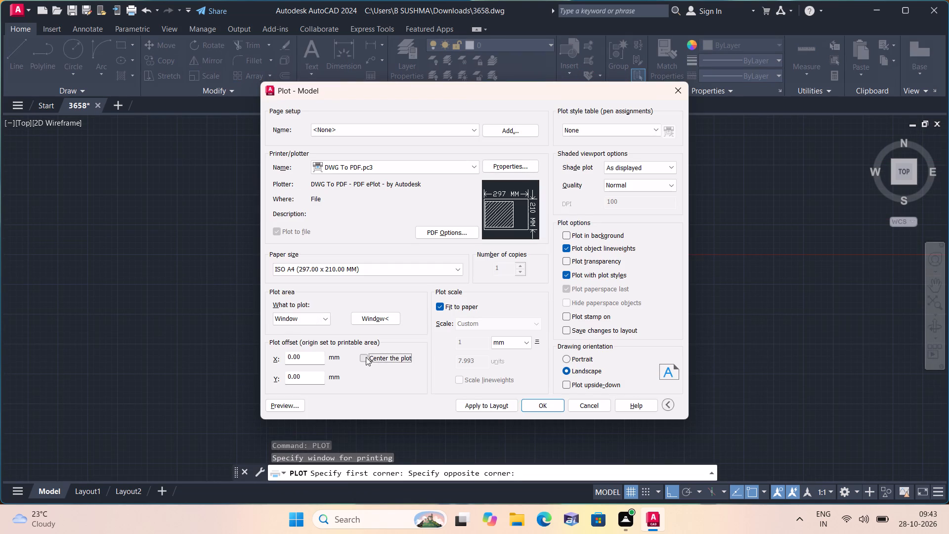
Assign the acad.ctb plot style table to all layouts.
left_click(586, 131)
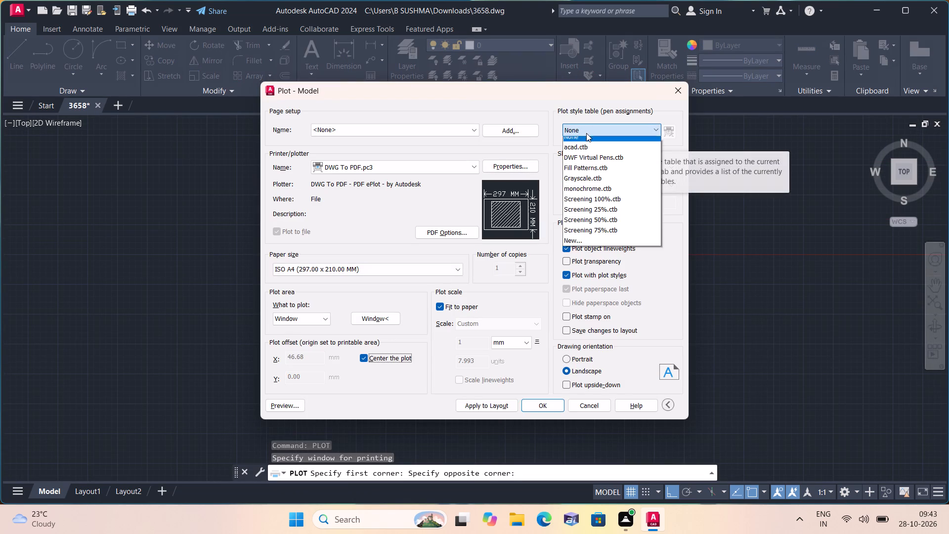
left_click(586, 151)
left_click(477, 282)
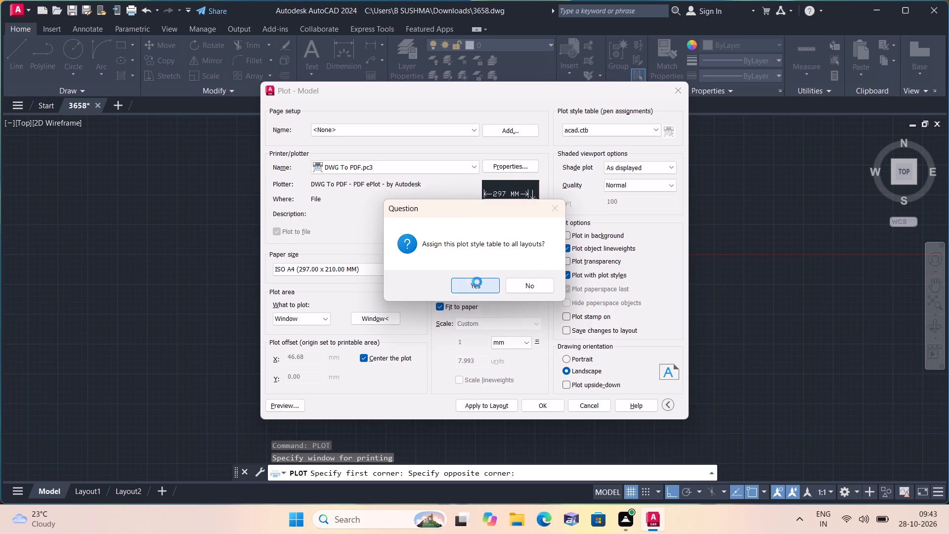
Preview the plot and examine the rooms, labels, wall fills and the plan's placement on the sheet.
left_click(291, 403)
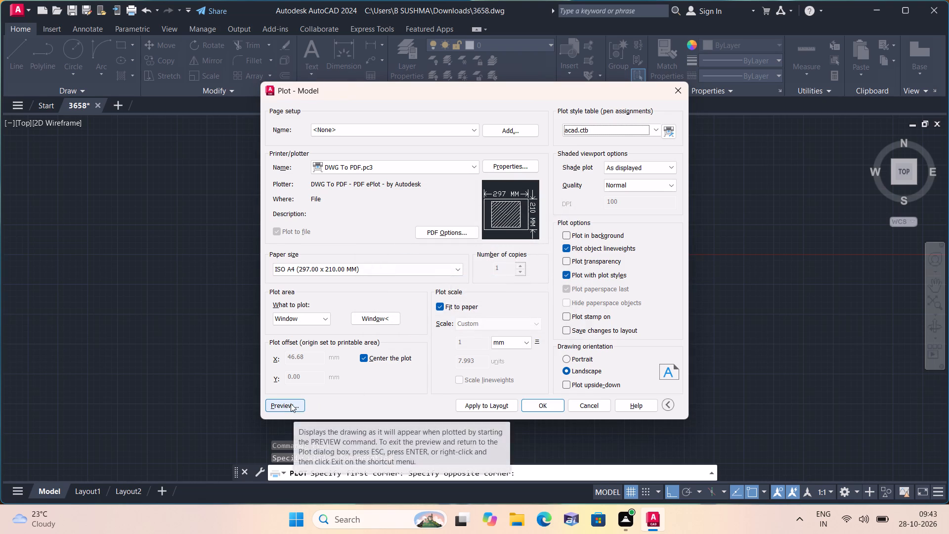
scroll(341, 327, "up", 2)
scroll(618, 220, "up", 3)
middle_click_drag(608, 220, 445, 275)
scroll(596, 221, "down", 1)
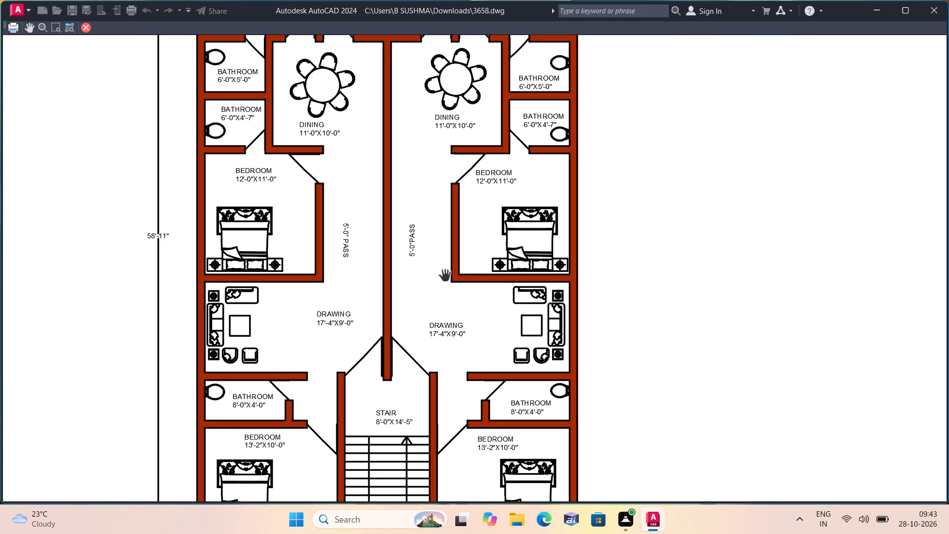
middle_click_drag(494, 295, 499, 213)
scroll(499, 213, "down", 1)
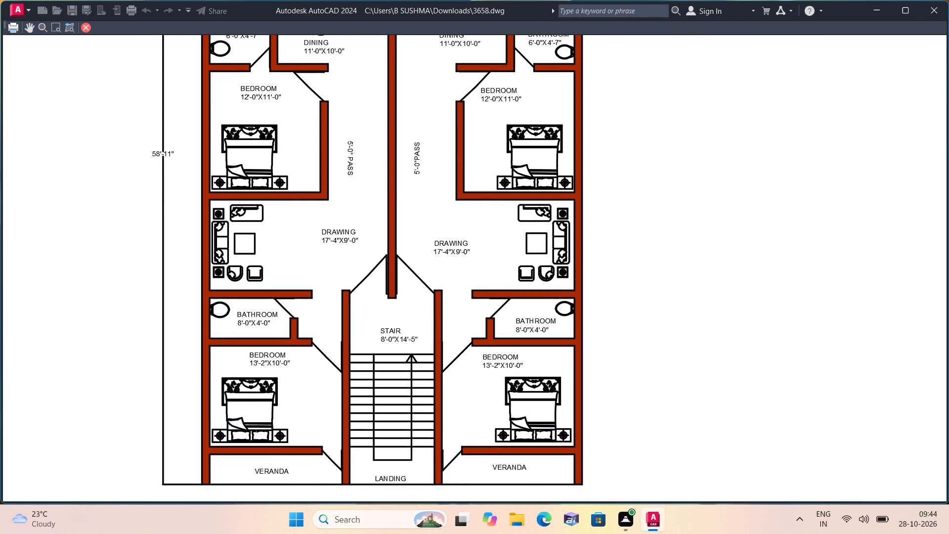
scroll(594, 204, "down", 1)
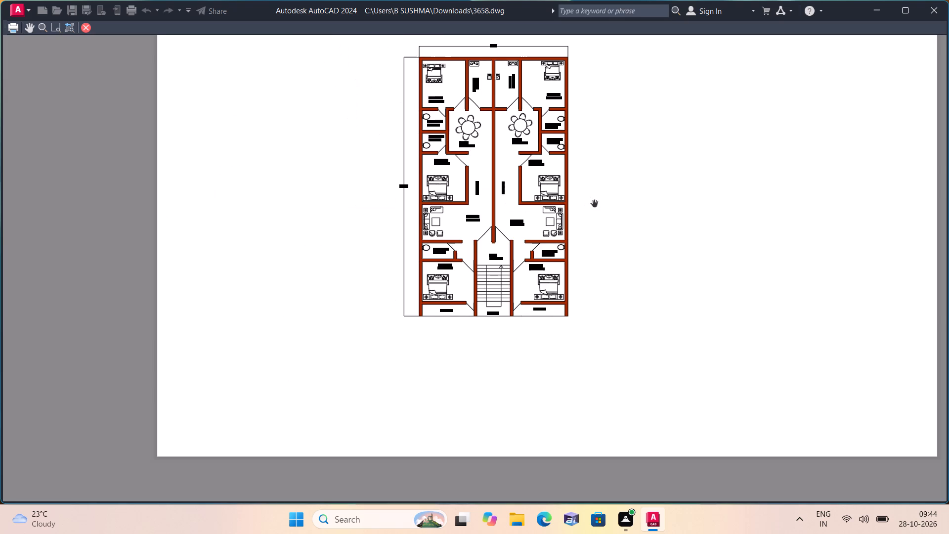
middle_click_drag(594, 204, 593, 267)
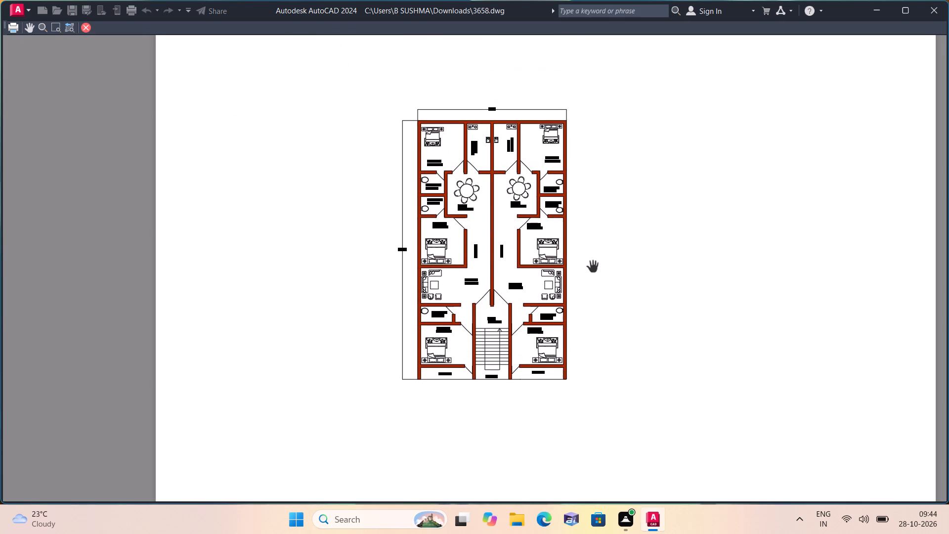
middle_click_drag(601, 232, 598, 235)
middle_click_drag(598, 235, 581, 284)
right_click(581, 268)
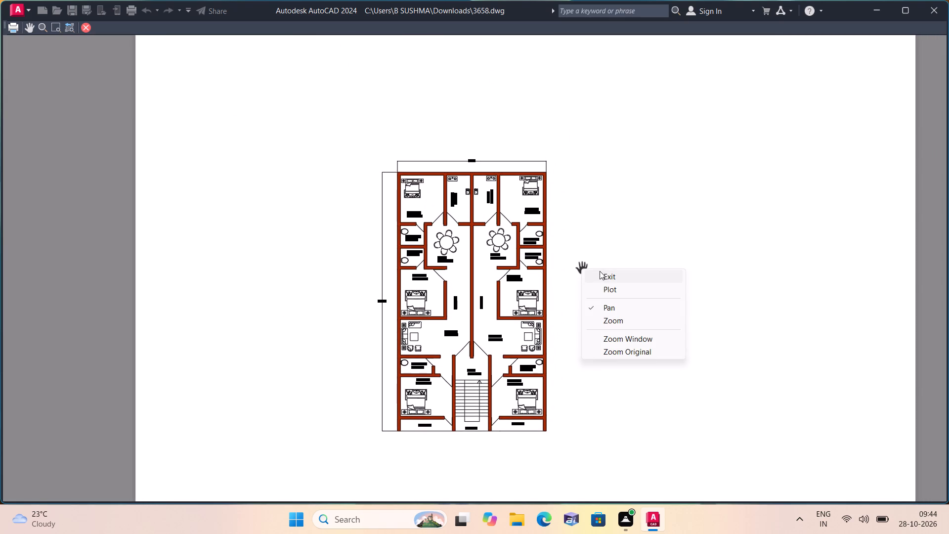
left_click(602, 271)
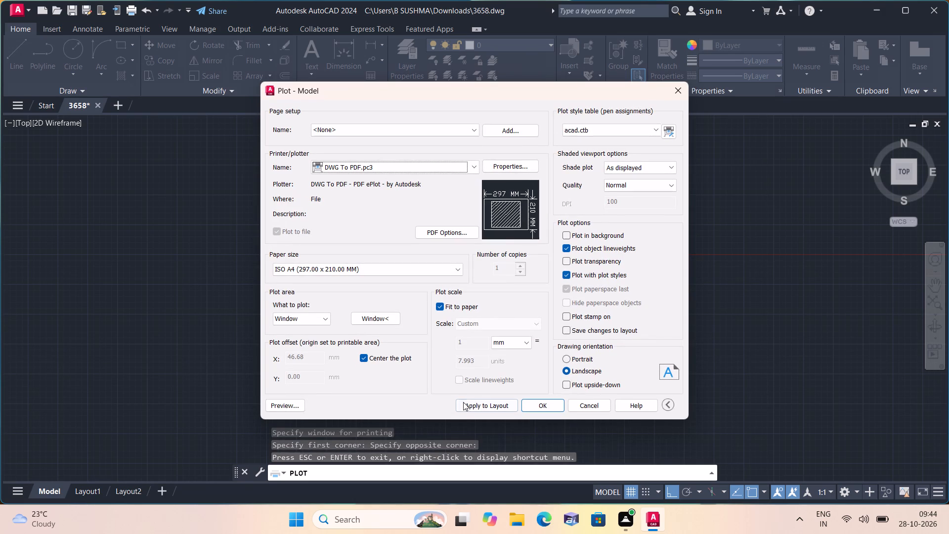
Apply the plot settings to the layout, plot the drawing to a PDF file, and dismiss the PDF app chooser.
left_click(473, 403)
left_click(532, 403)
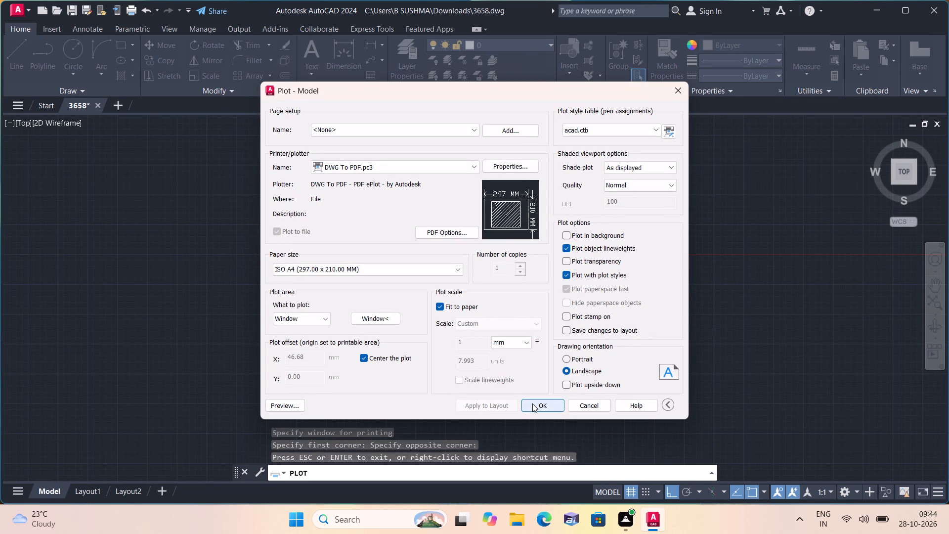
left_click(652, 372)
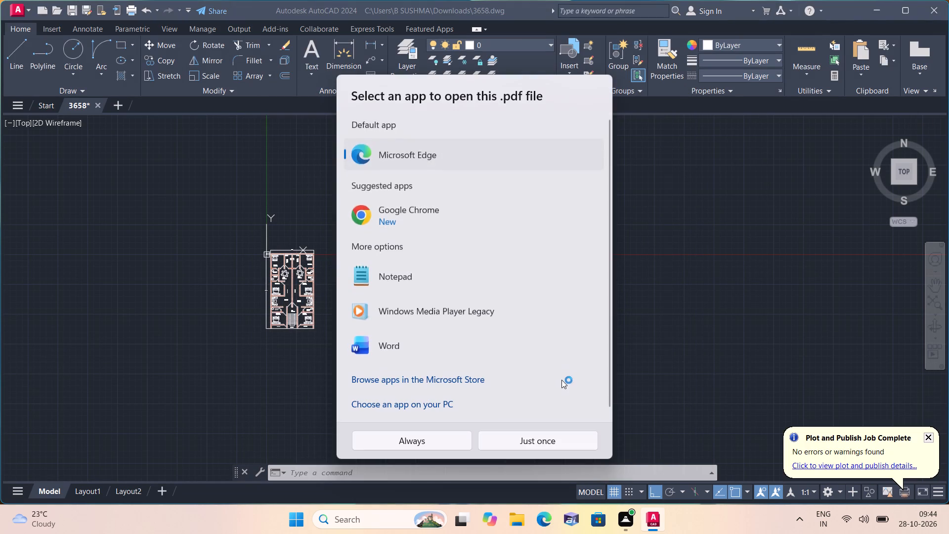
left_click(689, 340)
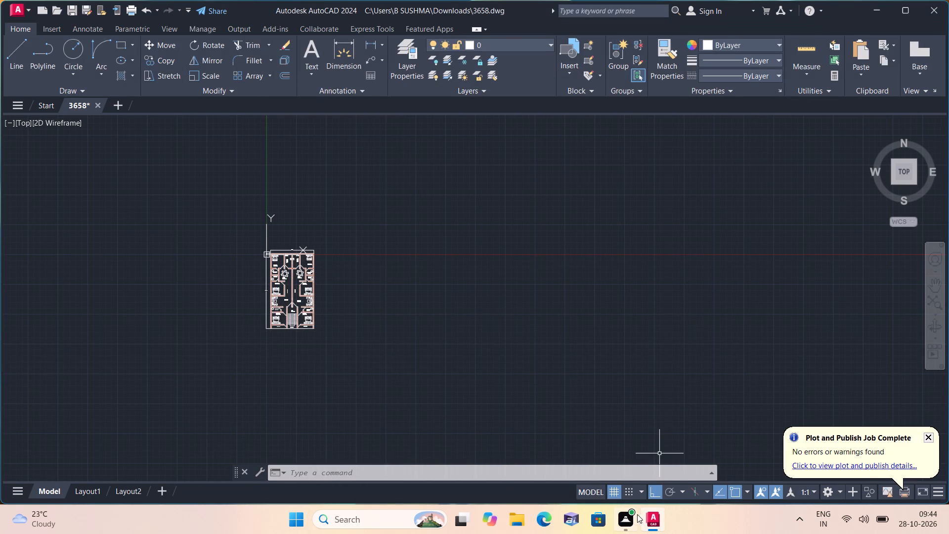